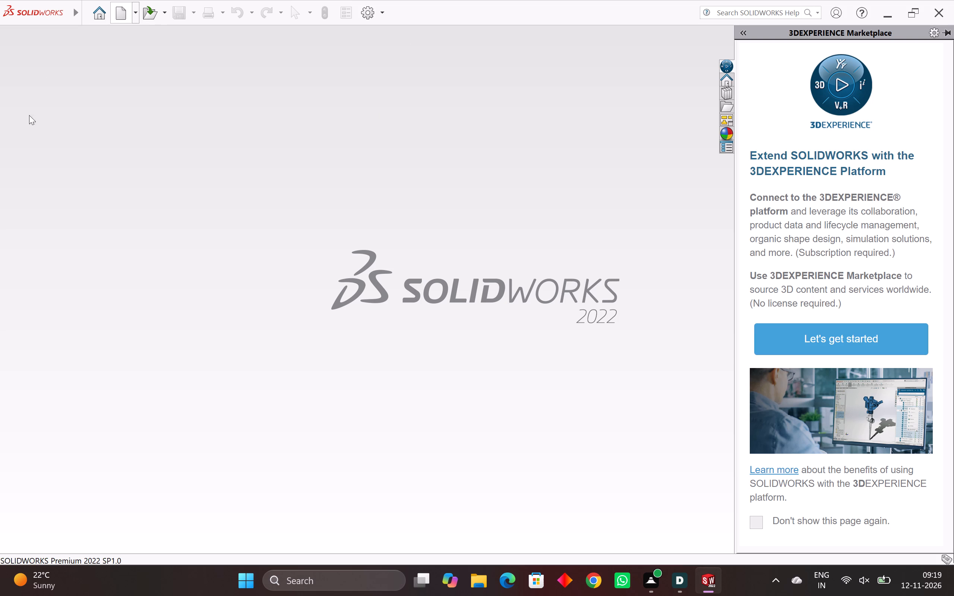
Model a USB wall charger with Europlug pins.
Create a new part document.
{"action": "left_click", "coordinate": [120, 12]}
{"action": "double_click", "coordinate": [182, 205]}
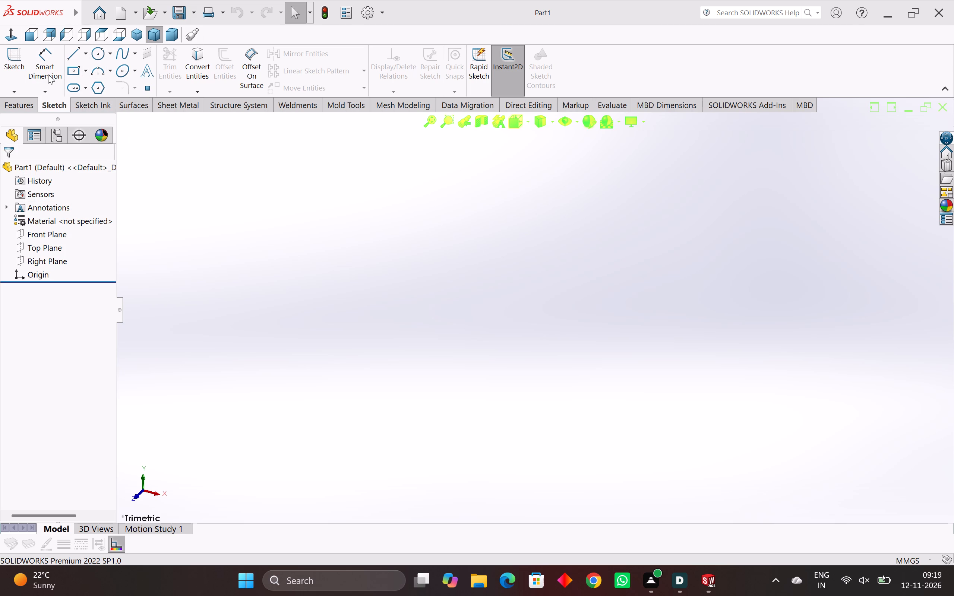
Start a sketch on the Front Plane.
{"action": "left_click", "coordinate": [45, 238]}
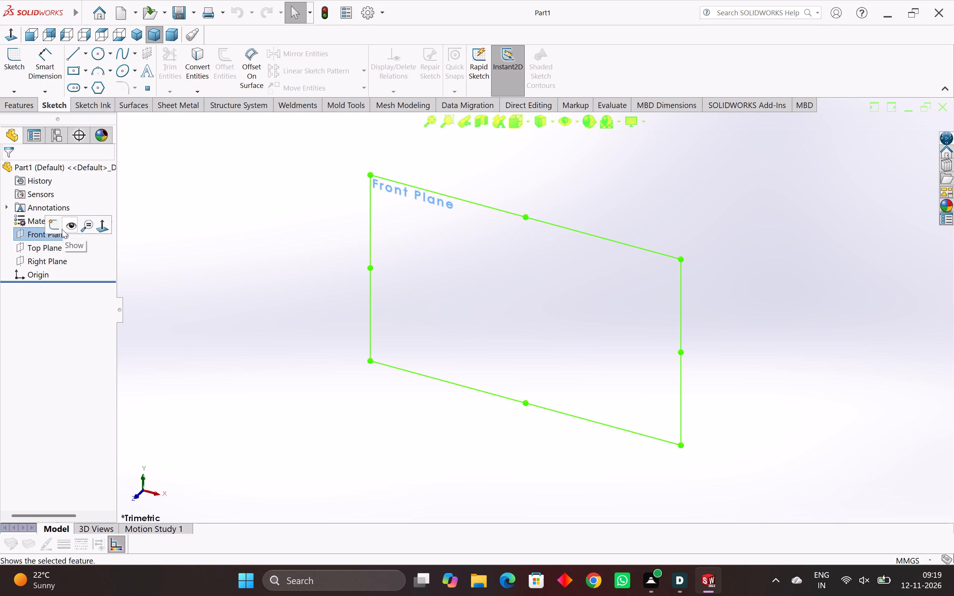
{"action": "left_click", "coordinate": [48, 229]}
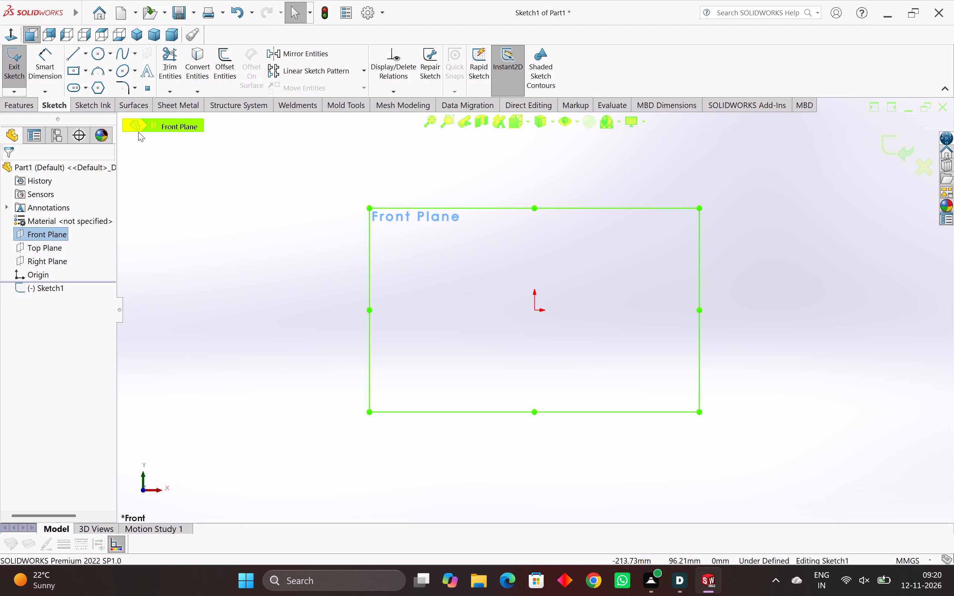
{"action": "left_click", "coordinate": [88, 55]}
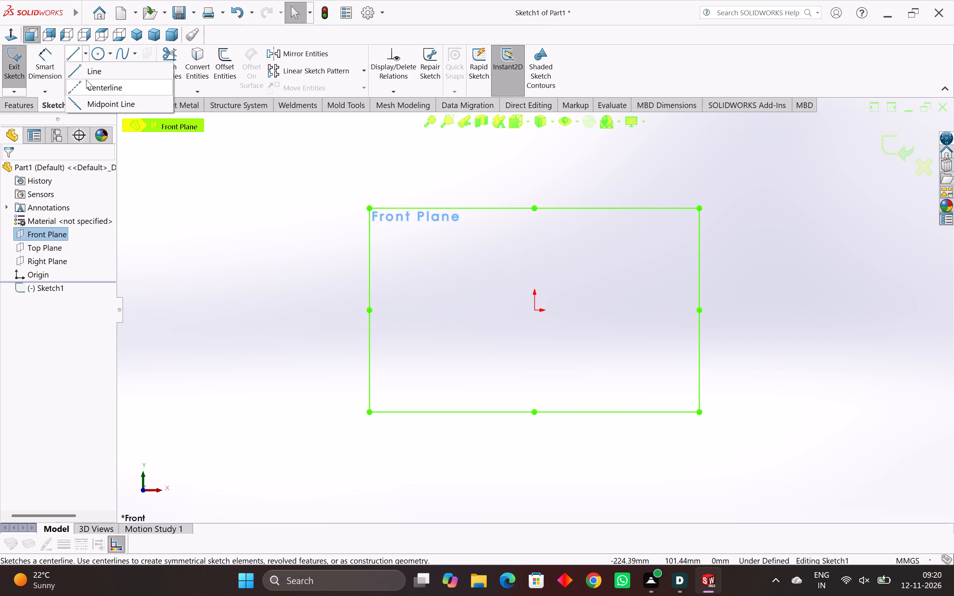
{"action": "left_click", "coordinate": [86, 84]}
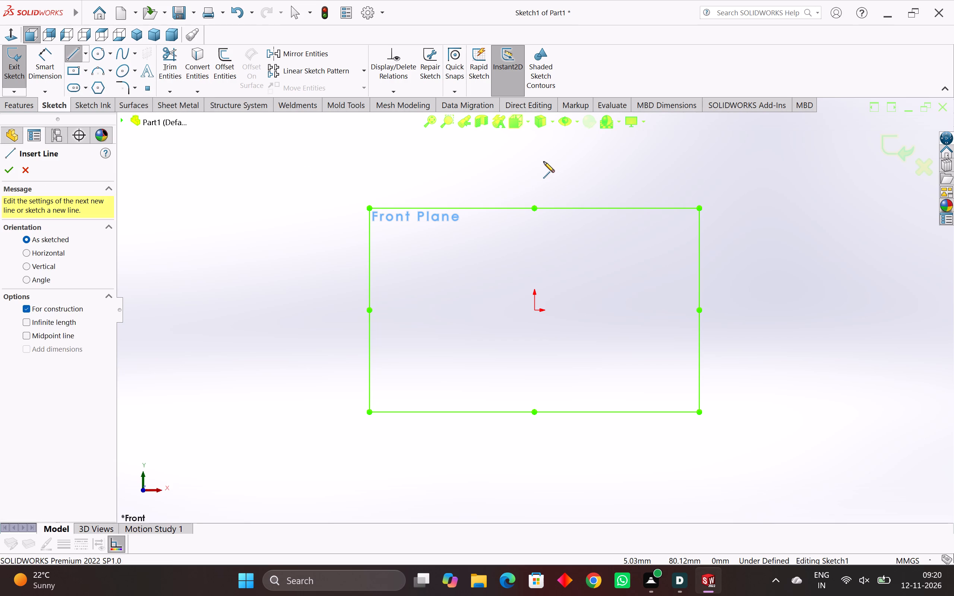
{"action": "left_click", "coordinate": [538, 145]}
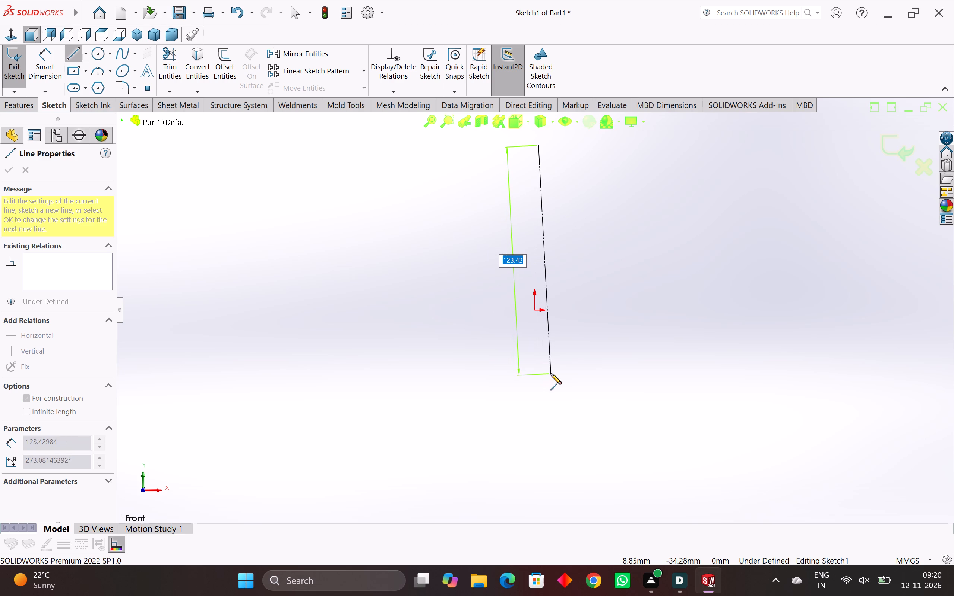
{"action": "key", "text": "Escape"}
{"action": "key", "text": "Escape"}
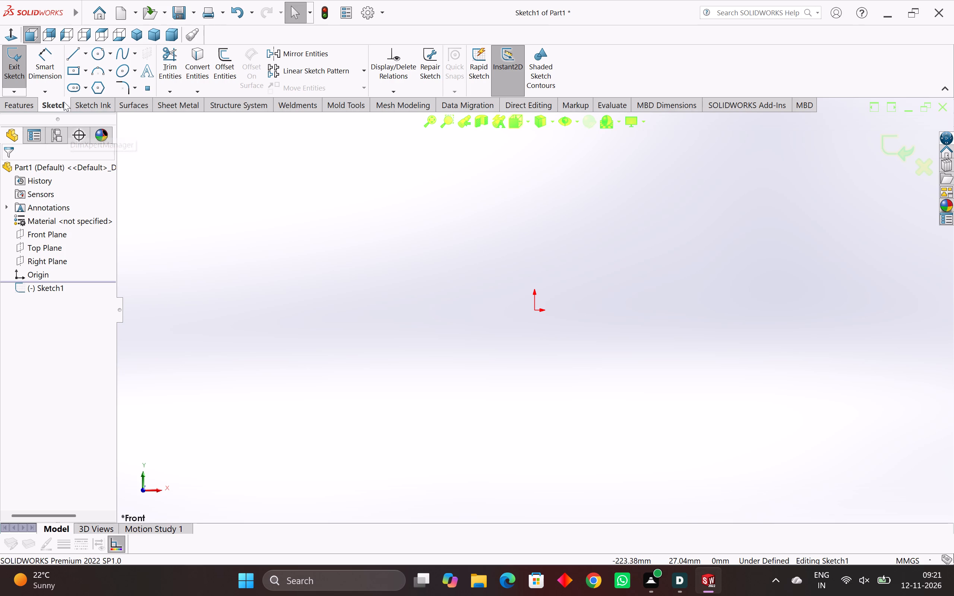
Sketch a center rectangle on the origin, 46 mm high and 84 mm wide.
{"action": "left_click", "coordinate": [73, 72]}
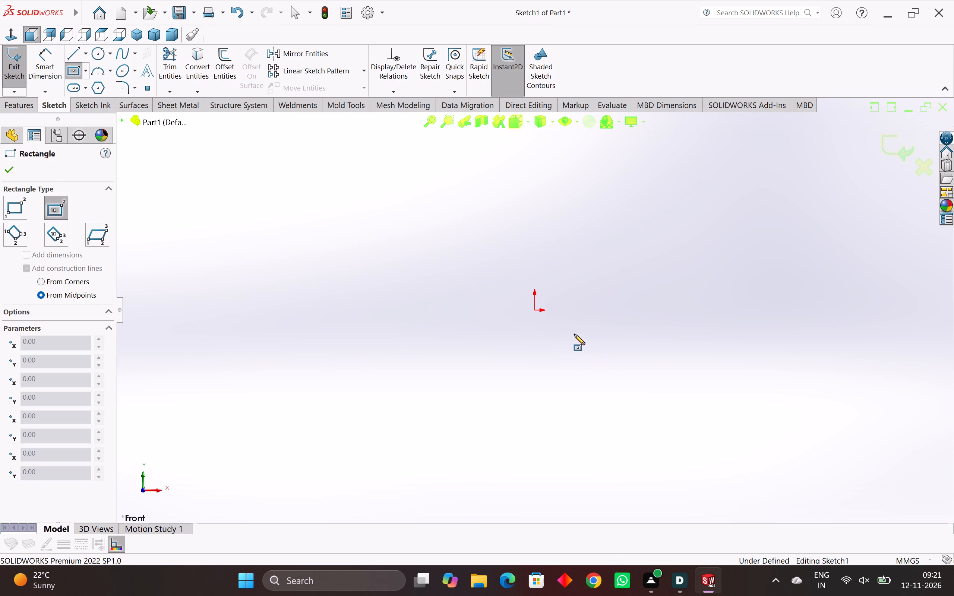
{"action": "left_click", "coordinate": [535, 310]}
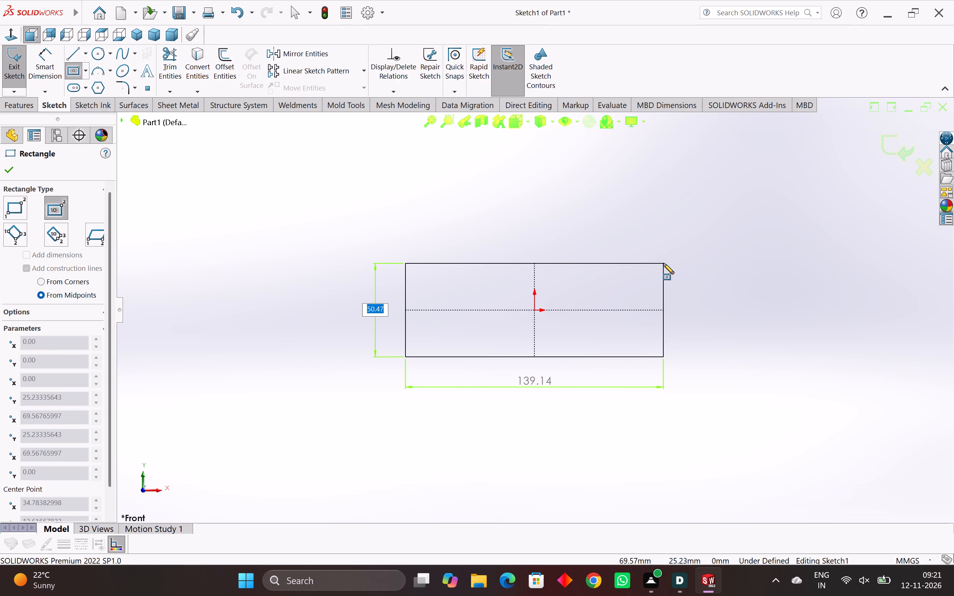
{"action": "type", "text": "46"}
{"action": "key", "text": "Return"}
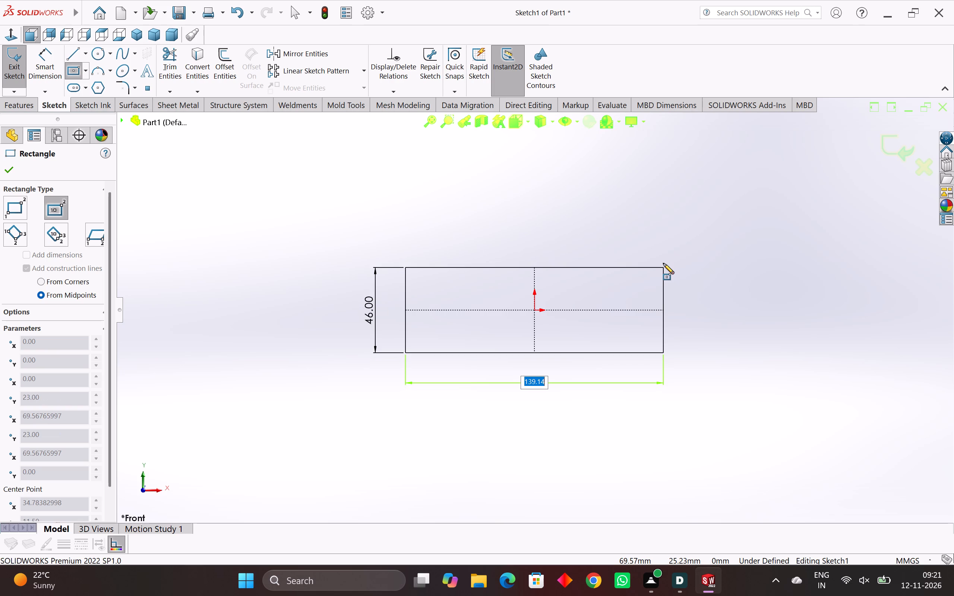
{"action": "type", "text": "84"}
{"action": "key", "text": "Return"}
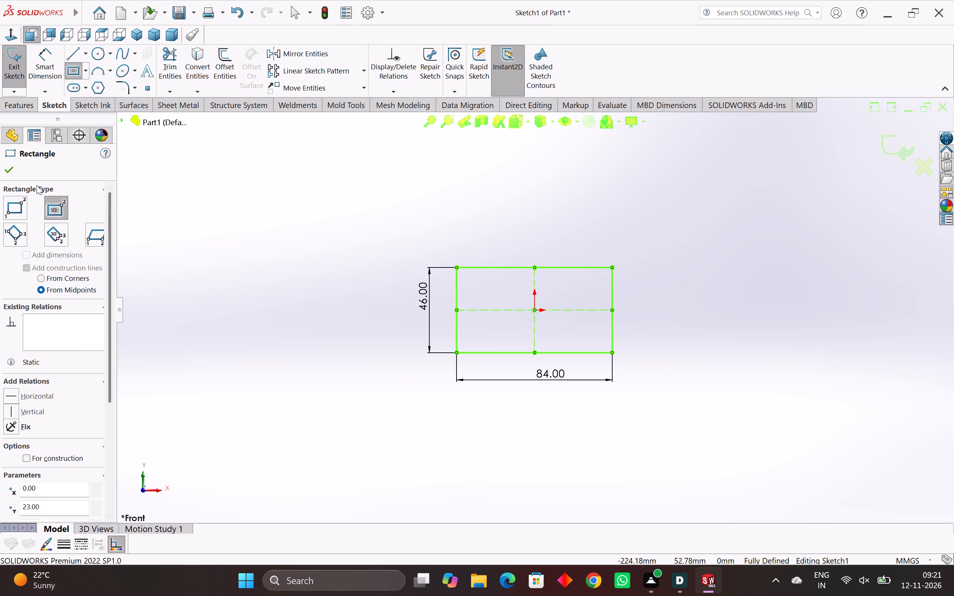
{"action": "left_click", "coordinate": [7, 163]}
{"action": "left_click", "coordinate": [369, 199]}
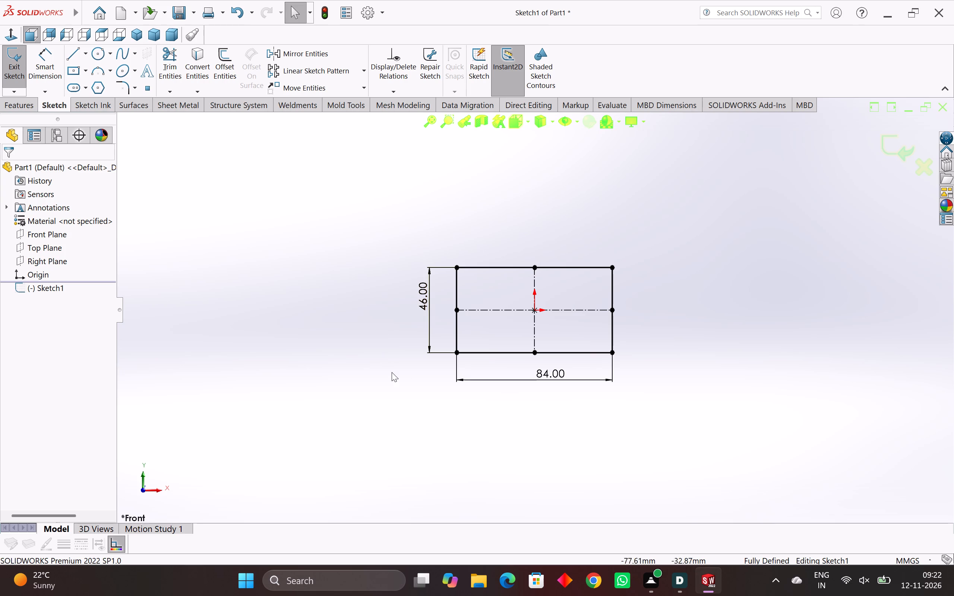
Extrude the rectangle as a blind boss 10 mm deep.
{"action": "left_click", "coordinate": [31, 101]}
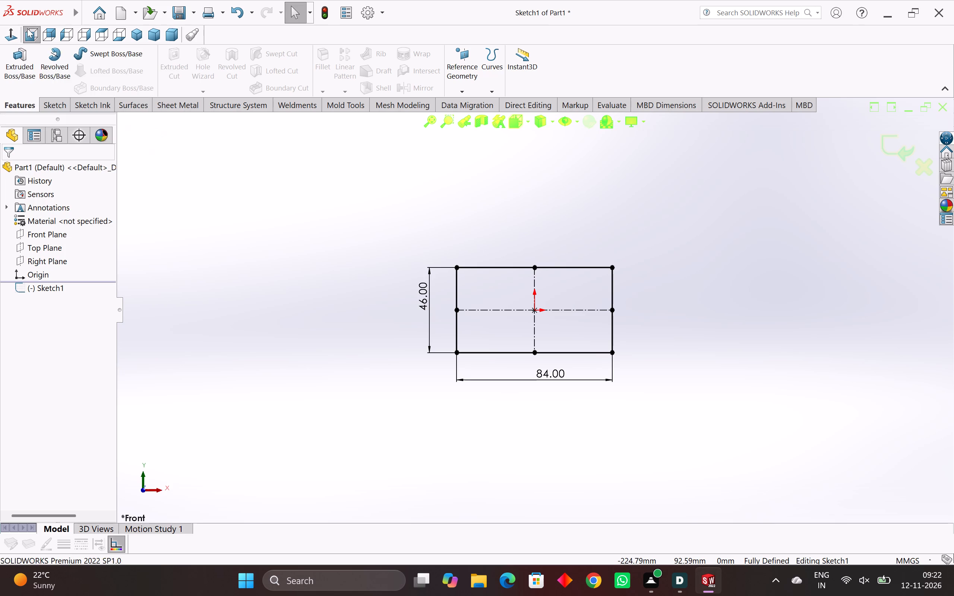
{"action": "left_click", "coordinate": [14, 58]}
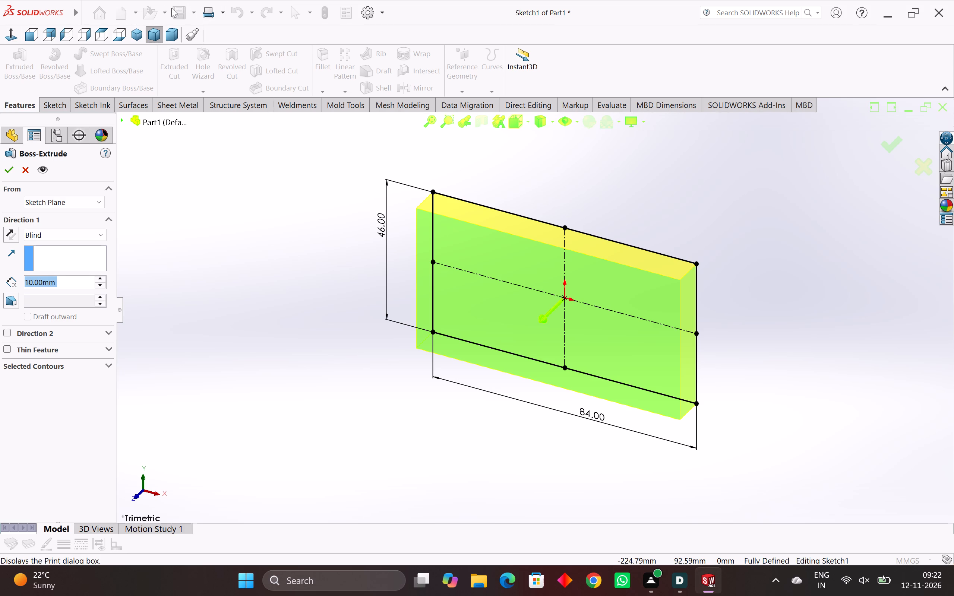
{"action": "left_click", "coordinate": [12, 175]}
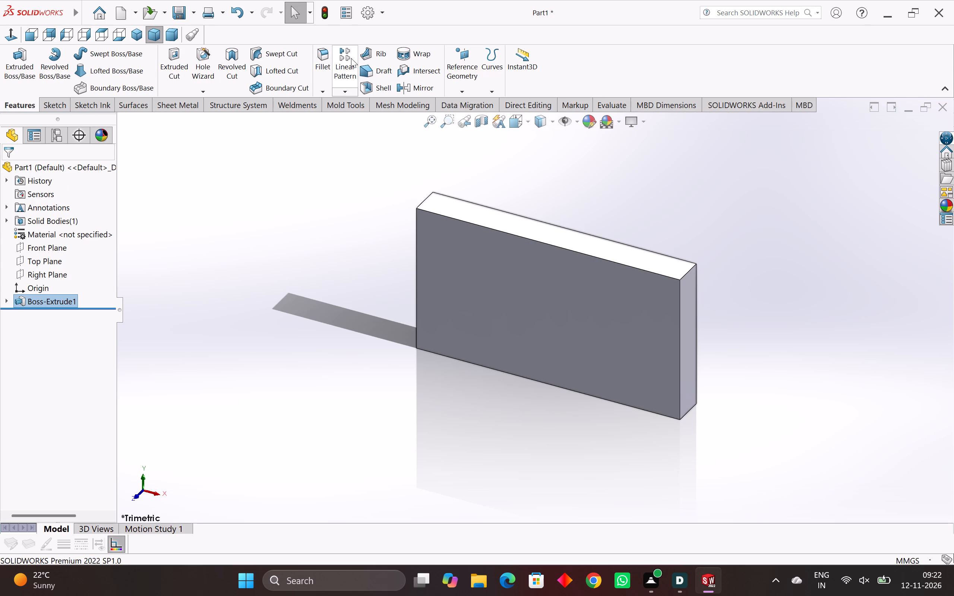
Fillet the four short corner edges of the plate with a 5 mm radius.
{"action": "left_click", "coordinate": [321, 65]}
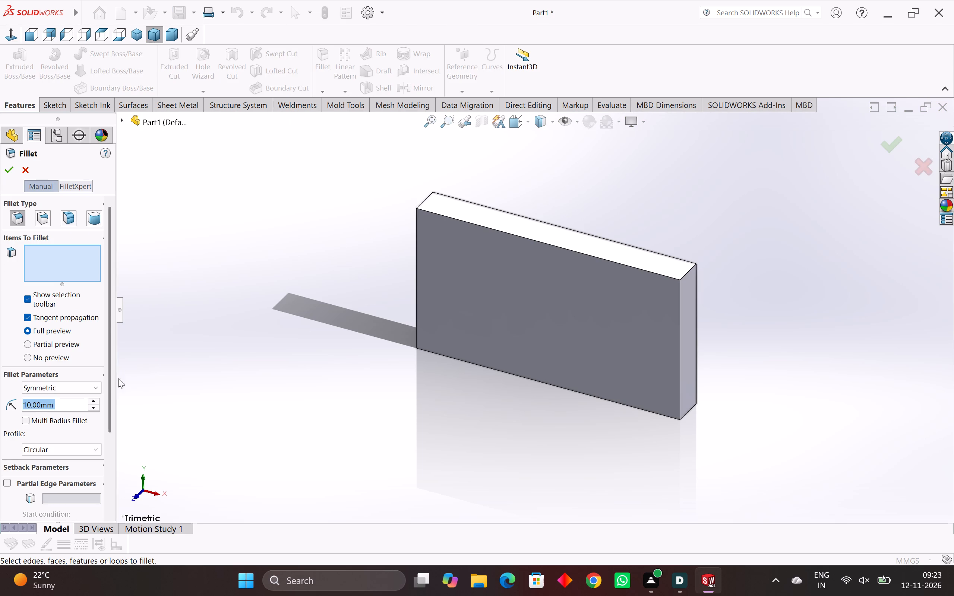
{"action": "key", "text": "5"}
{"action": "key", "text": "Return"}
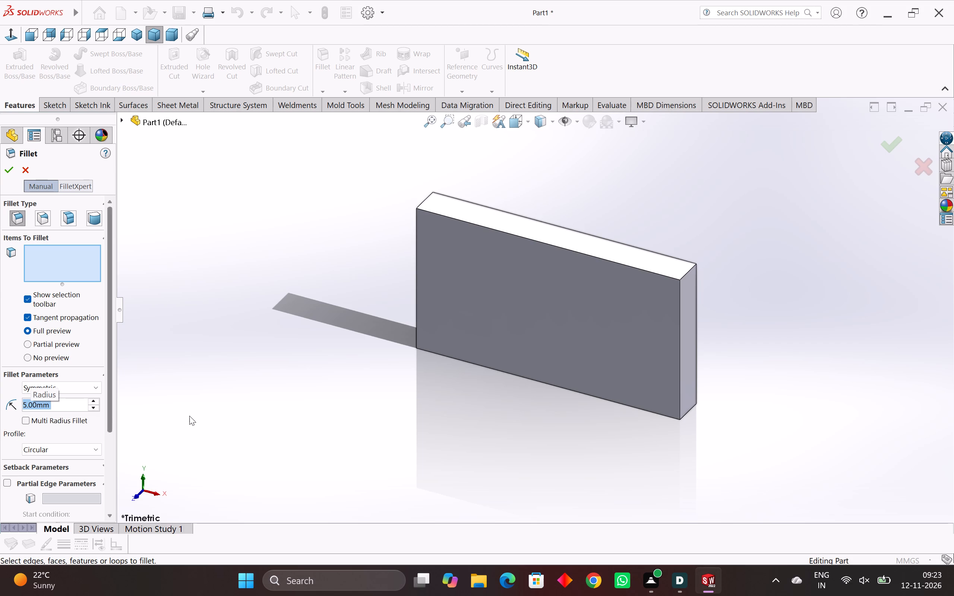
{"action": "left_click", "coordinate": [683, 276]}
{"action": "middle_click_drag", "start_coordinate": [582, 242], "coordinate": [626, 256]}
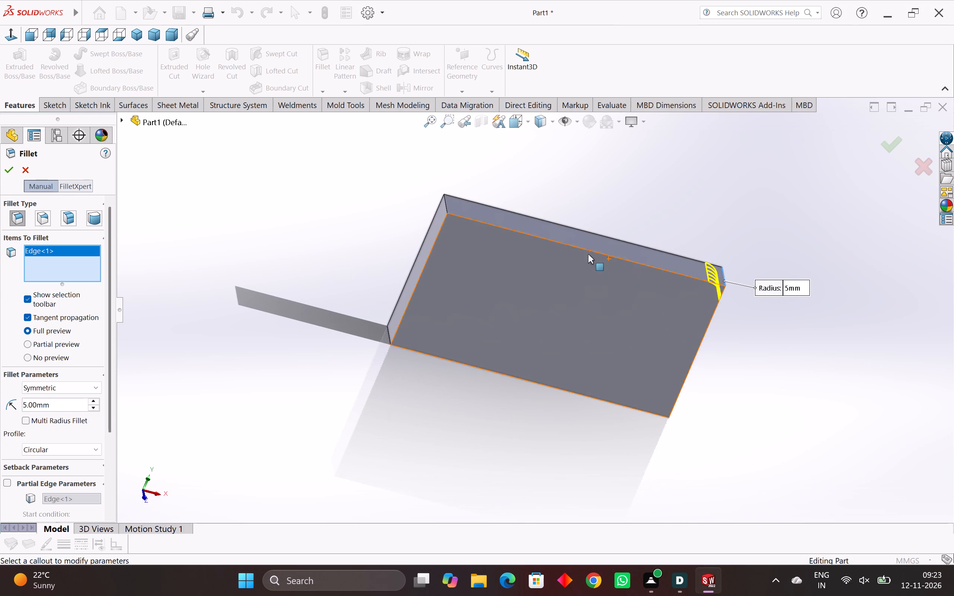
{"action": "left_click", "coordinate": [446, 202]}
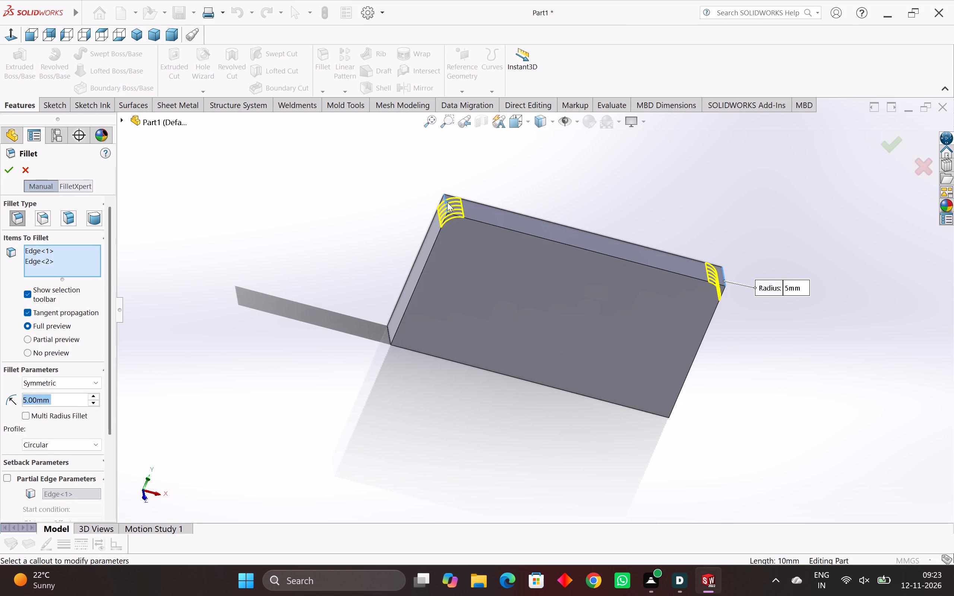
{"action": "middle_click_drag", "start_coordinate": [436, 304], "coordinate": [481, 249]}
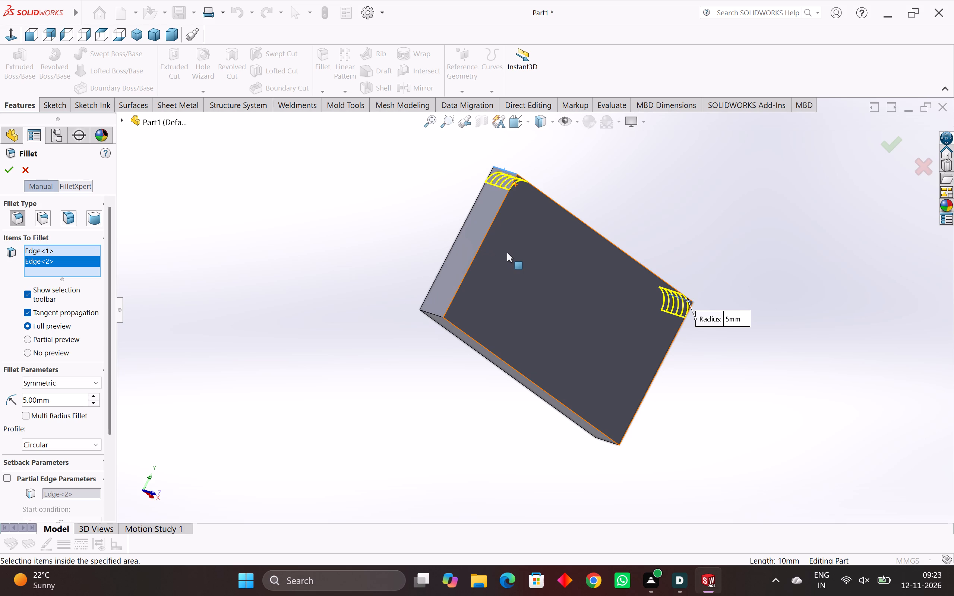
{"action": "left_click", "coordinate": [429, 313]}
{"action": "middle_click_drag", "start_coordinate": [524, 374], "coordinate": [385, 300]}
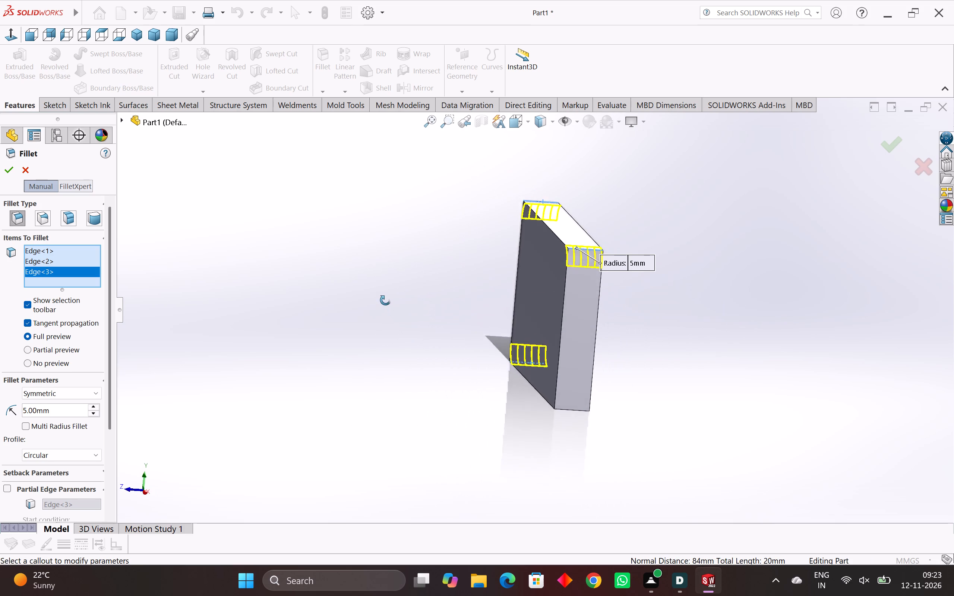
{"action": "middle_click_drag", "start_coordinate": [385, 300], "coordinate": [410, 272]}
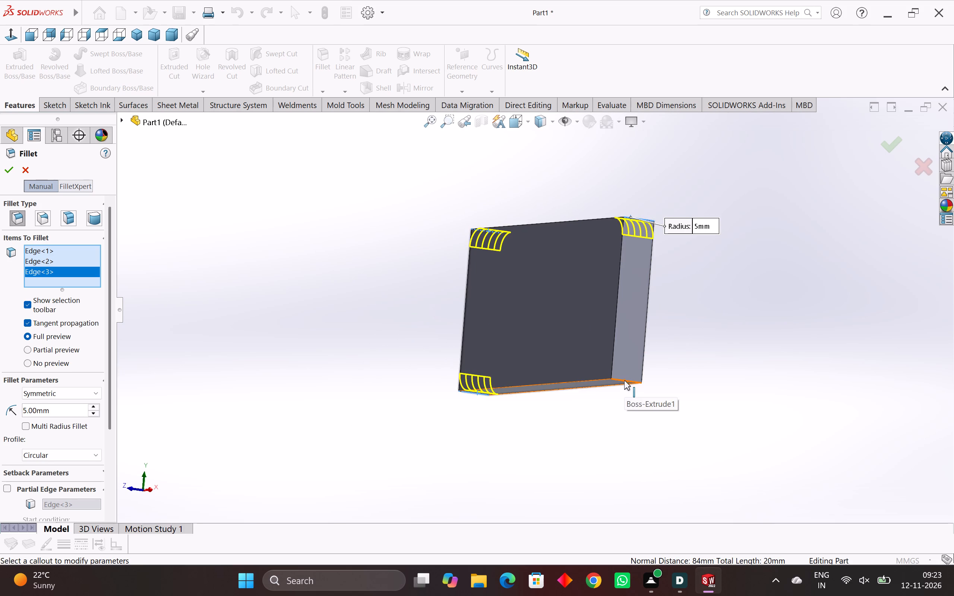
{"action": "left_click", "coordinate": [624, 380]}
{"action": "middle_click_drag", "start_coordinate": [623, 380], "coordinate": [666, 390]}
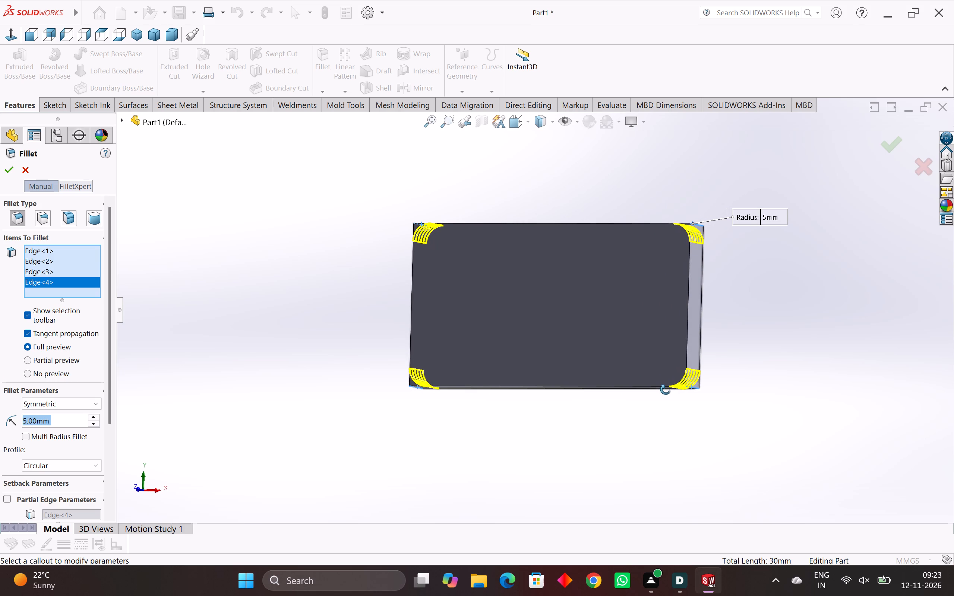
{"action": "middle_click_drag", "start_coordinate": [666, 390], "coordinate": [666, 390]}
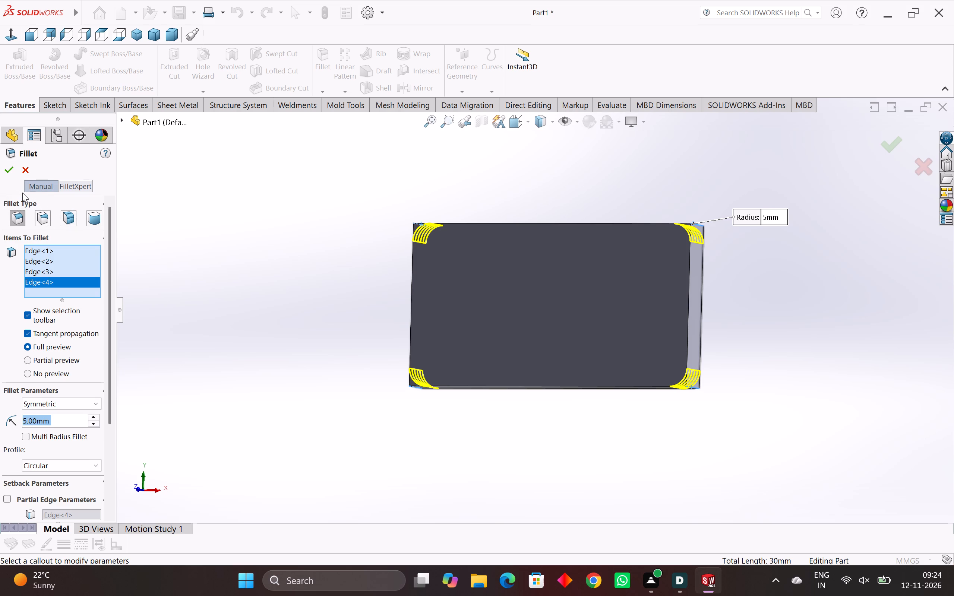
{"action": "left_click", "coordinate": [4, 170]}
Start a sketch on the large front face of the filleted plate.
{"action": "middle_click_drag", "start_coordinate": [134, 232], "coordinate": [171, 254]}
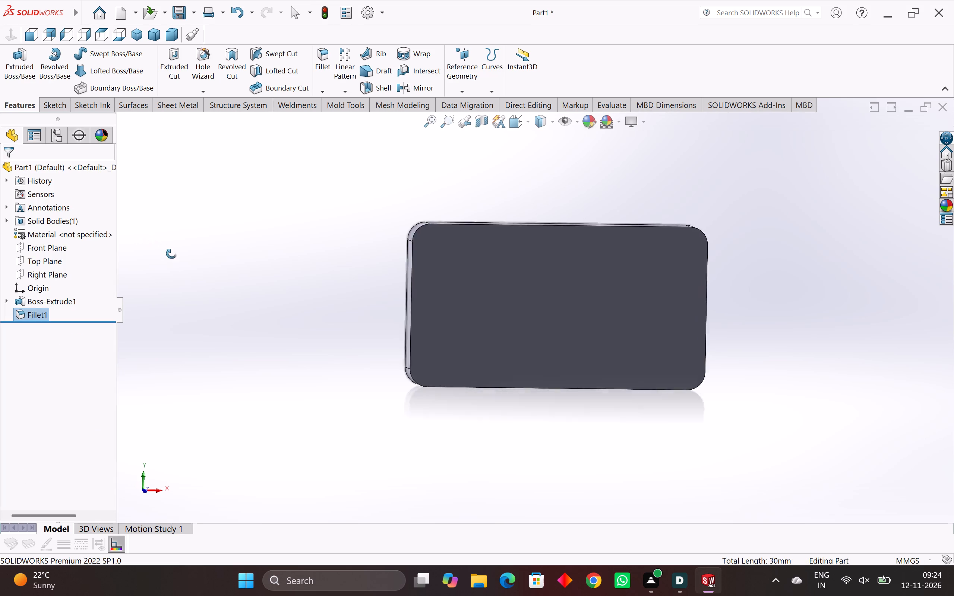
{"action": "middle_click_drag", "start_coordinate": [171, 254], "coordinate": [208, 484]}
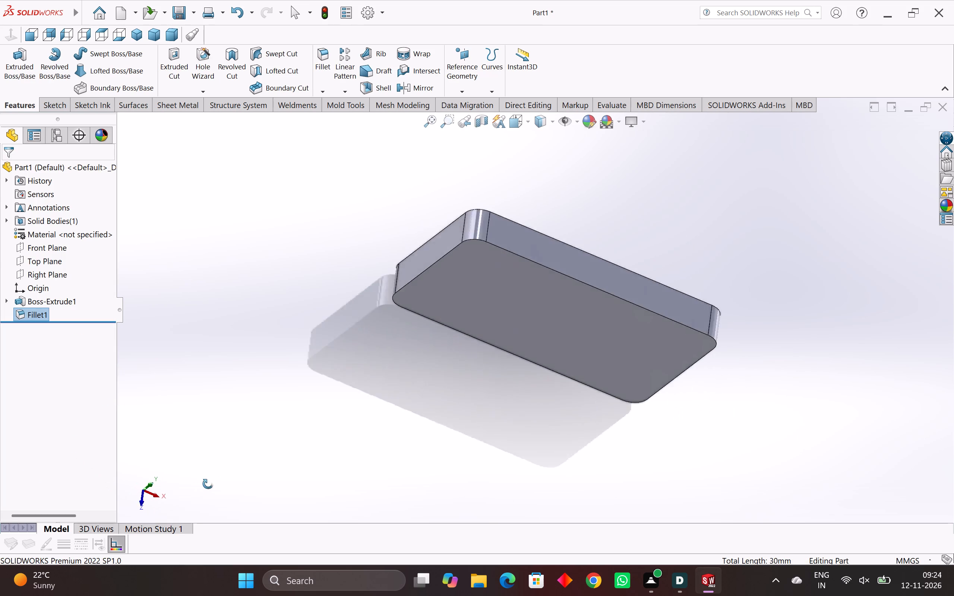
{"action": "middle_click_drag", "start_coordinate": [208, 484], "coordinate": [193, 558]}
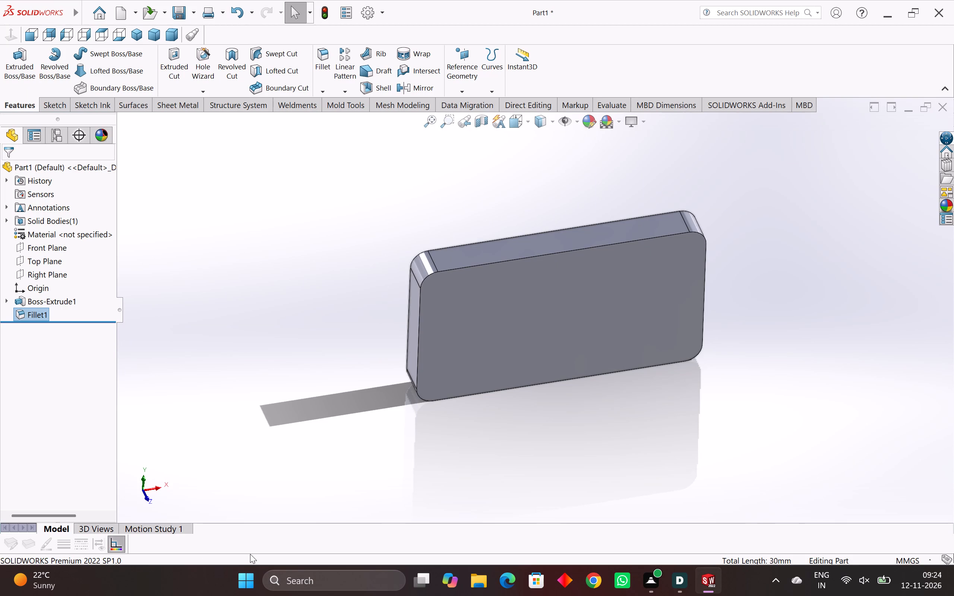
{"action": "left_click", "coordinate": [563, 297]}
{"action": "left_click", "coordinate": [598, 271]}
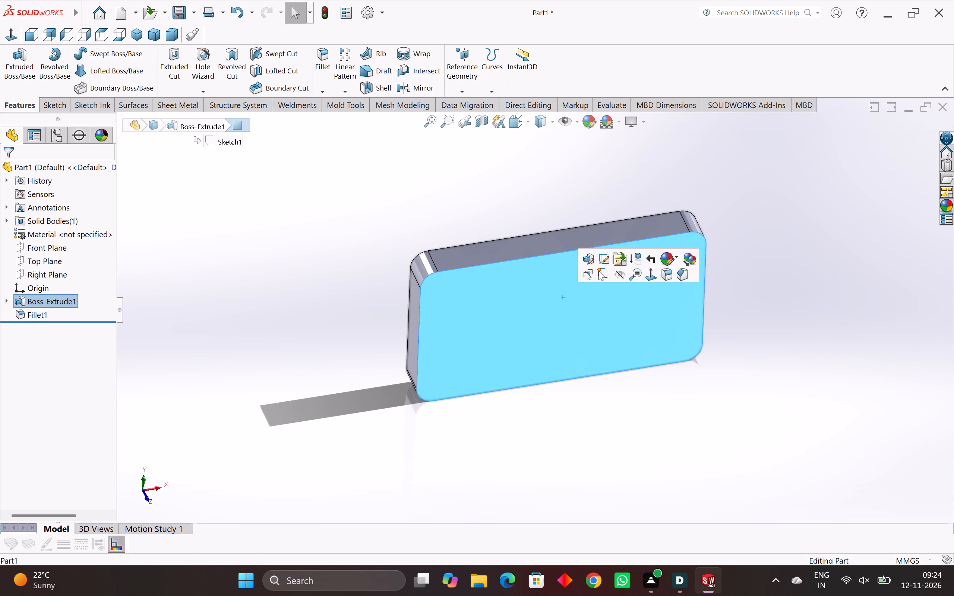
{"action": "left_click", "coordinate": [832, 249]}
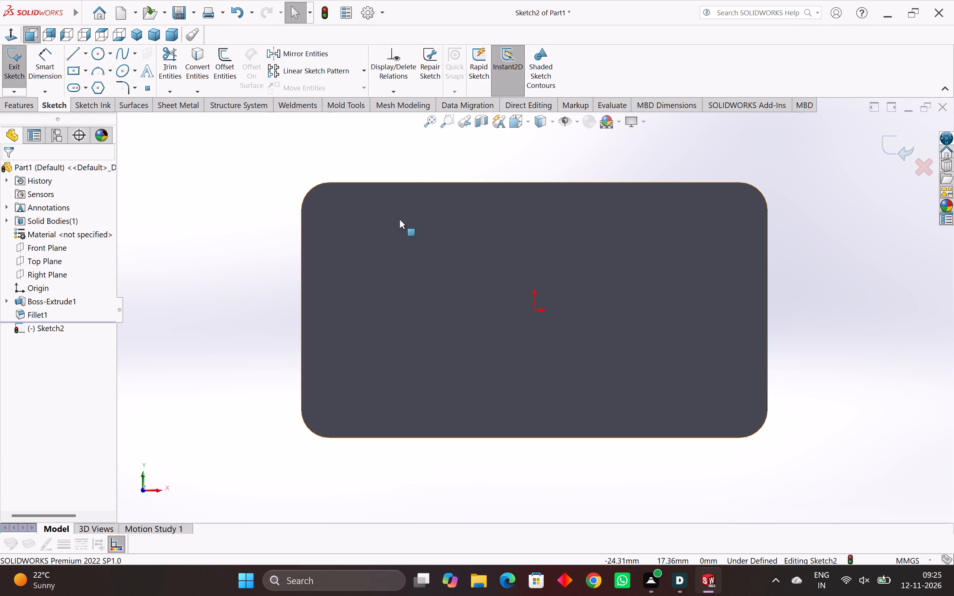
{"action": "left_click", "coordinate": [382, 192]}
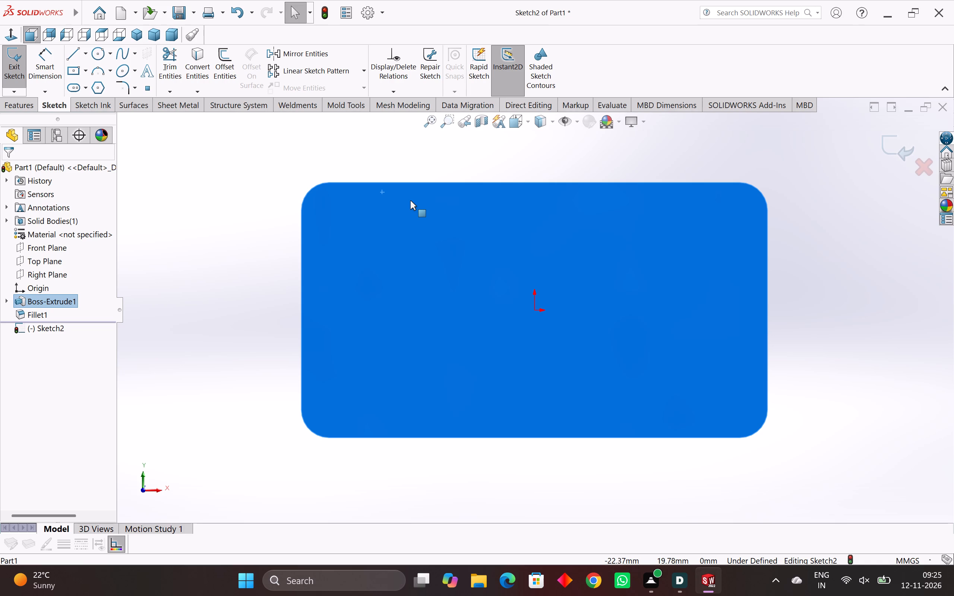
{"action": "left_click", "coordinate": [401, 162]}
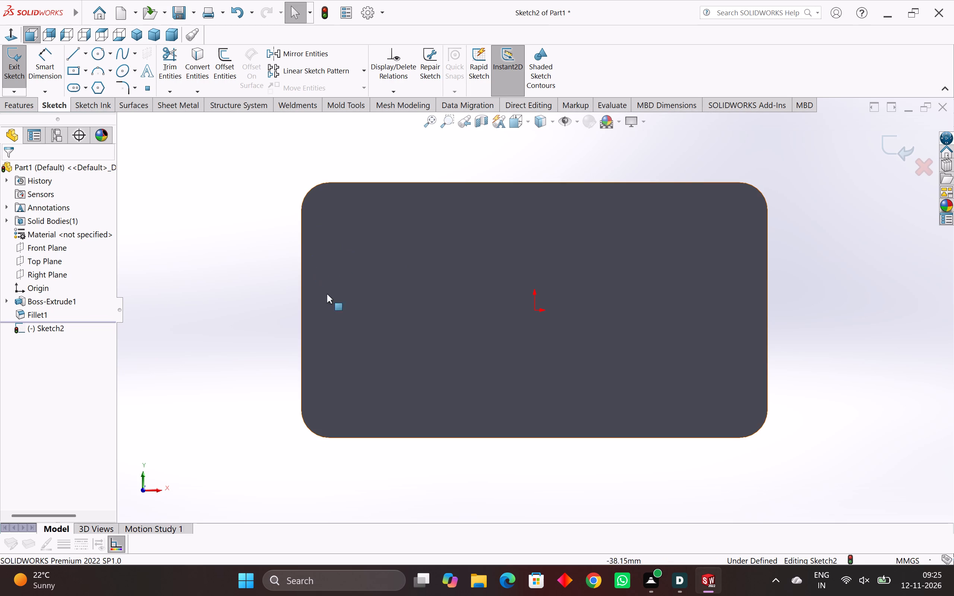
Sketch a center rectangle on the origin, about 61 mm wide and spanning the plate's full 46 mm height.
{"action": "left_click", "coordinate": [72, 77]}
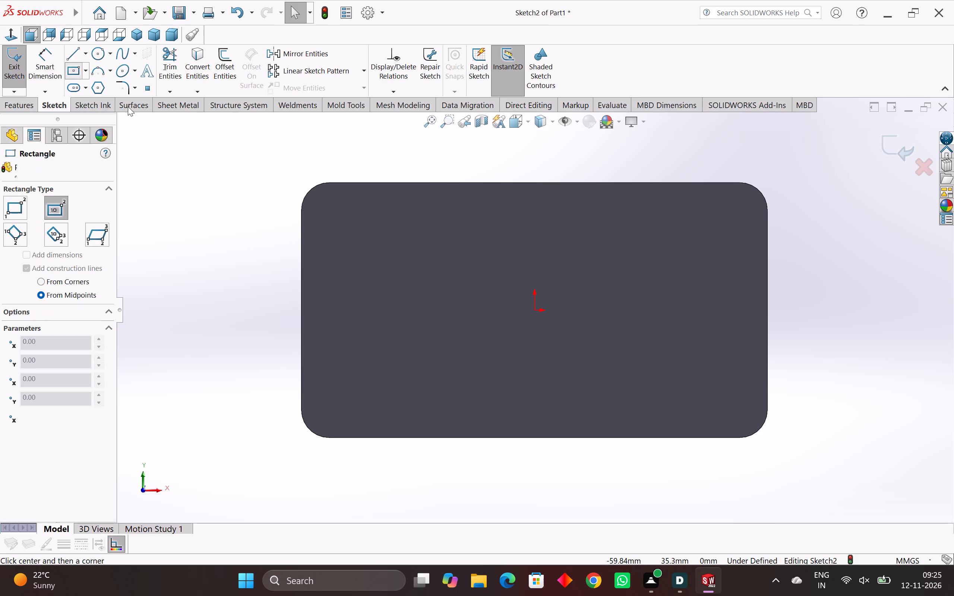
{"action": "left_click", "coordinate": [534, 311]}
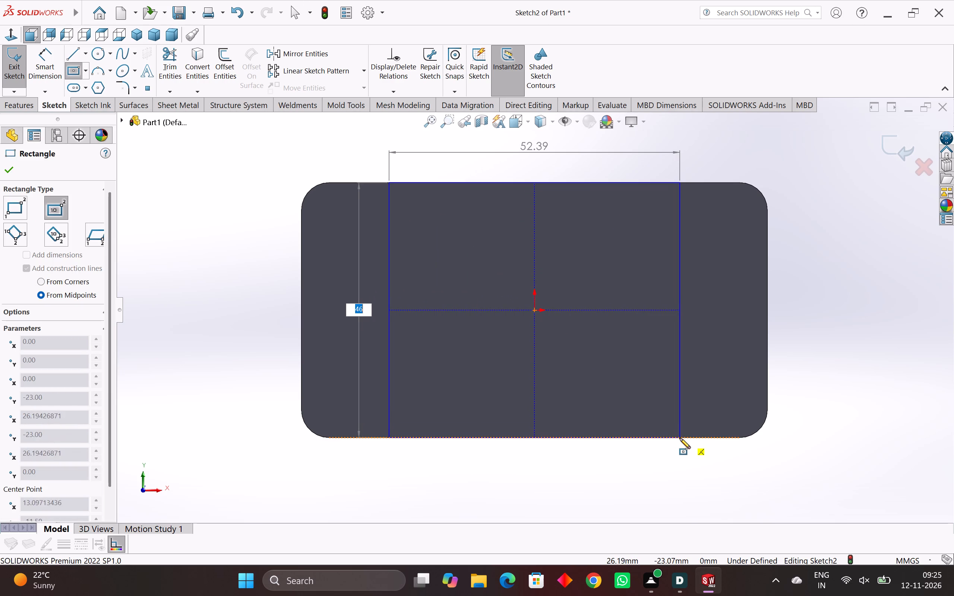
{"action": "left_click", "coordinate": [703, 436]}
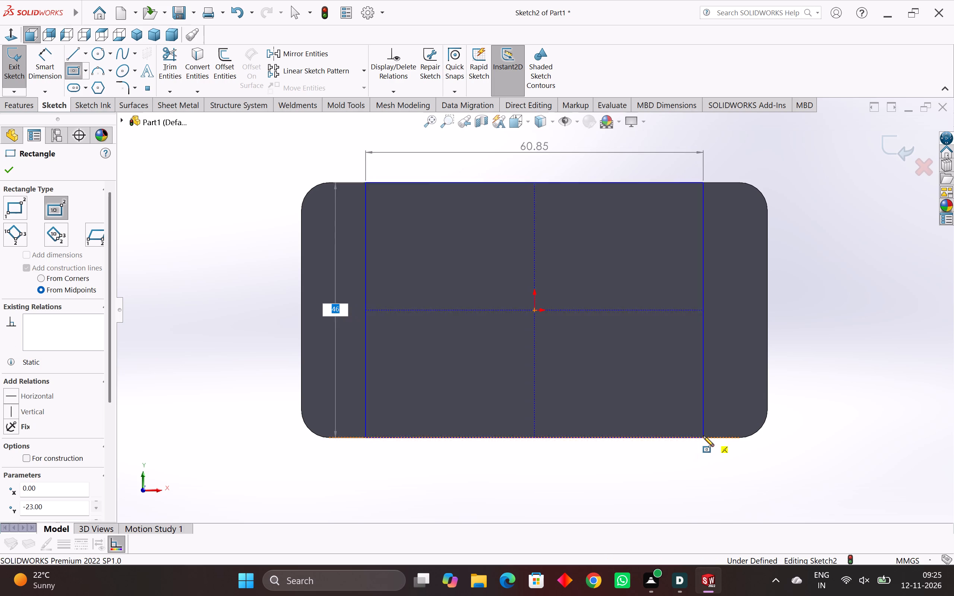
{"action": "scroll", "coordinate": [530, 230], "scroll_direction": "down", "scroll_amount": 2}
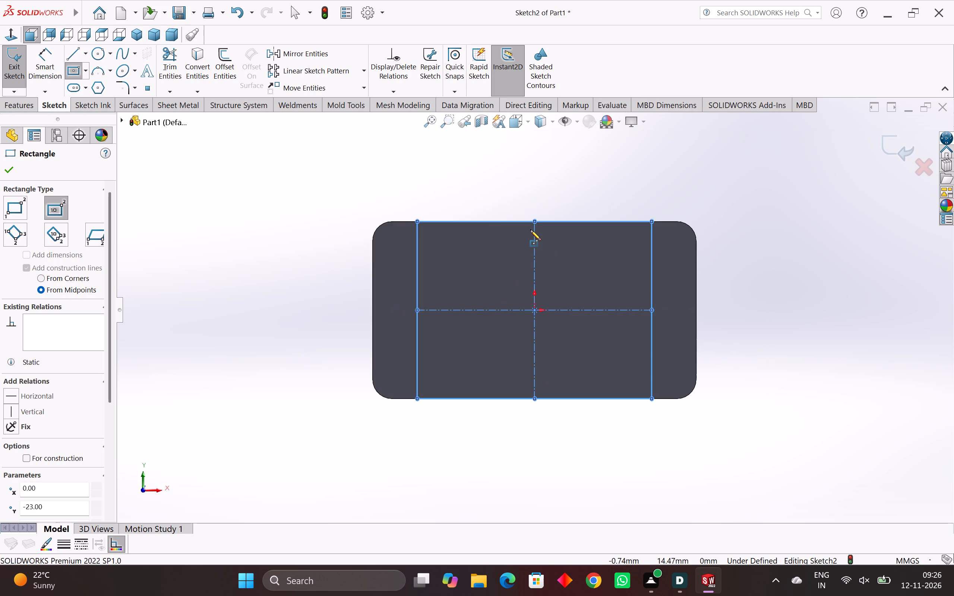
Dimension the center rectangle's horizontal width and set it to 80 mm.
{"action": "scroll", "coordinate": [530, 230], "scroll_direction": "up", "scroll_amount": 2}
{"action": "left_click", "coordinate": [51, 53]}
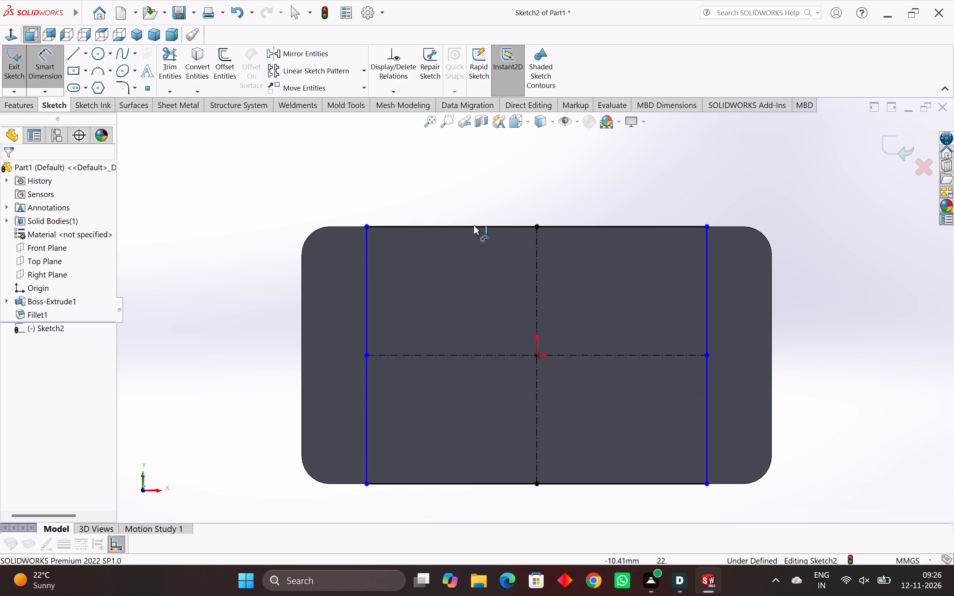
{"action": "left_click", "coordinate": [476, 225]}
{"action": "left_click", "coordinate": [486, 183]}
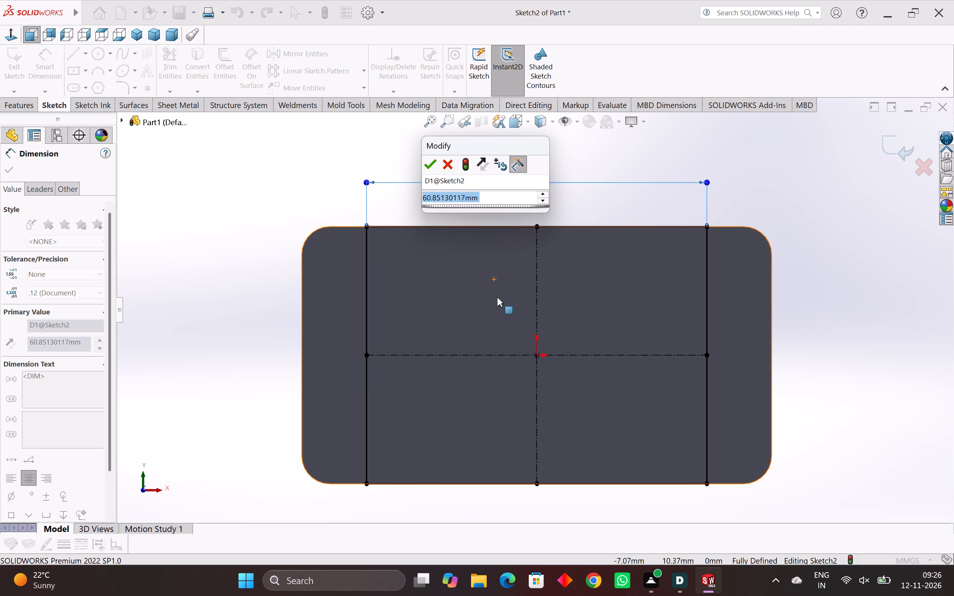
{"action": "type", "text": "80"}
{"action": "key", "text": "Return"}
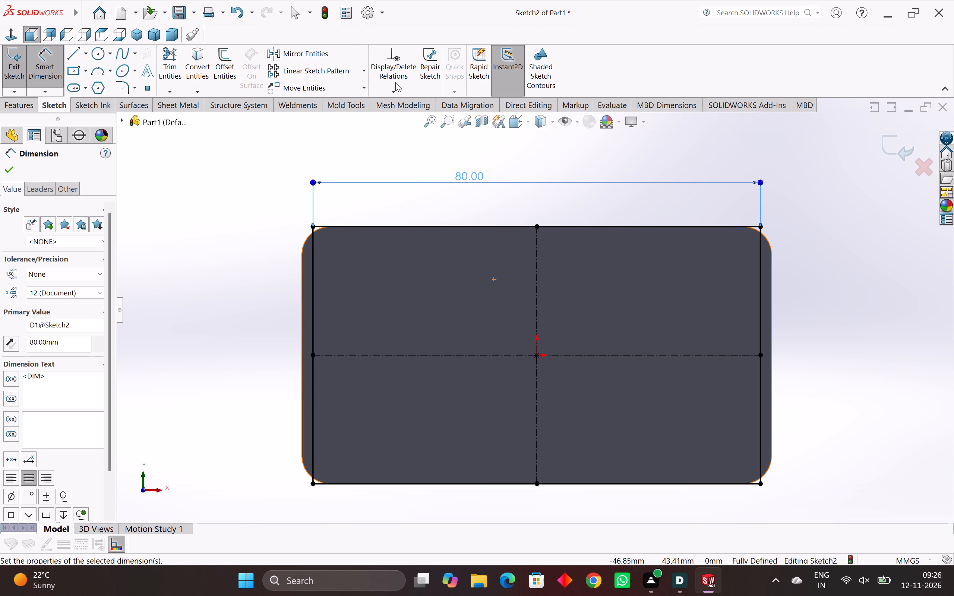
{"action": "left_click", "coordinate": [388, 90]}
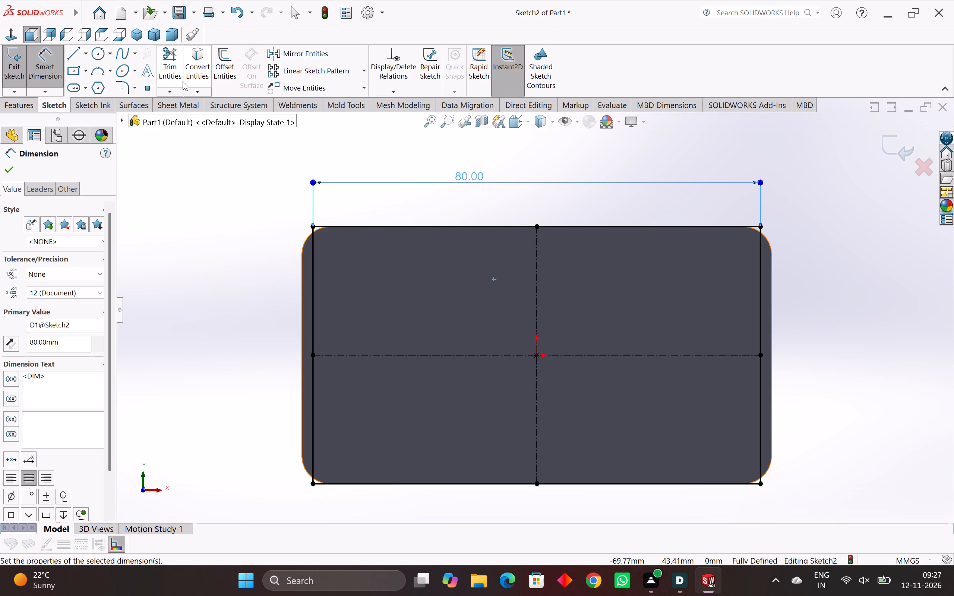
Round all four corners of the rectangle with 5 mm sketch fillets, accepting the removal of conflicting relations.
{"action": "left_click", "coordinate": [121, 92]}
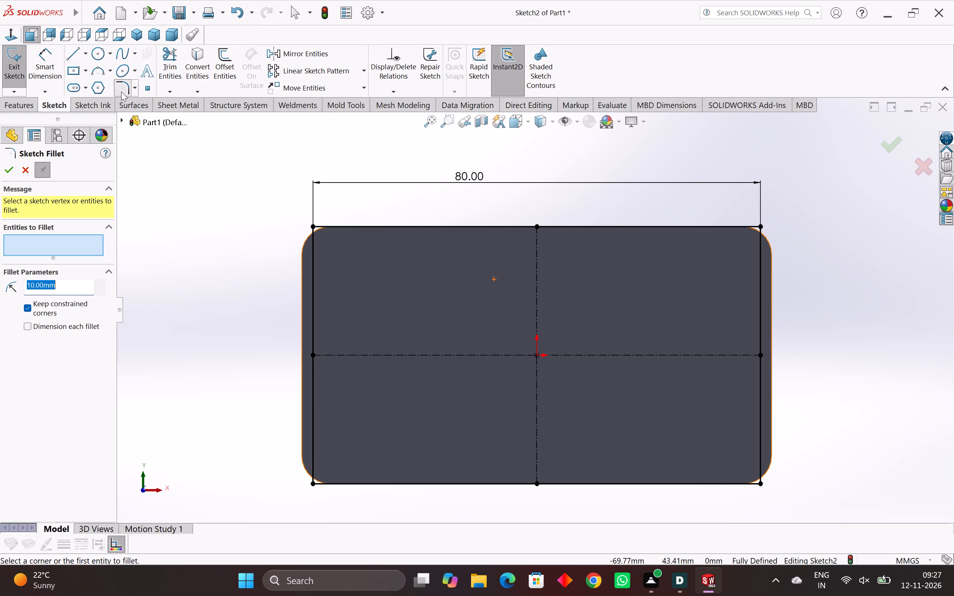
{"action": "key", "text": "5"}
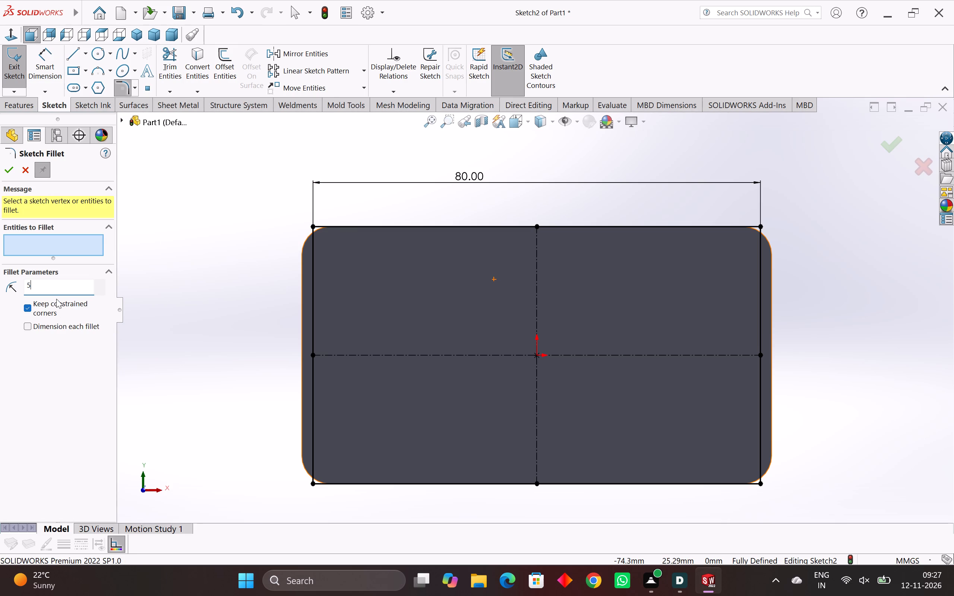
{"action": "key", "text": "Return"}
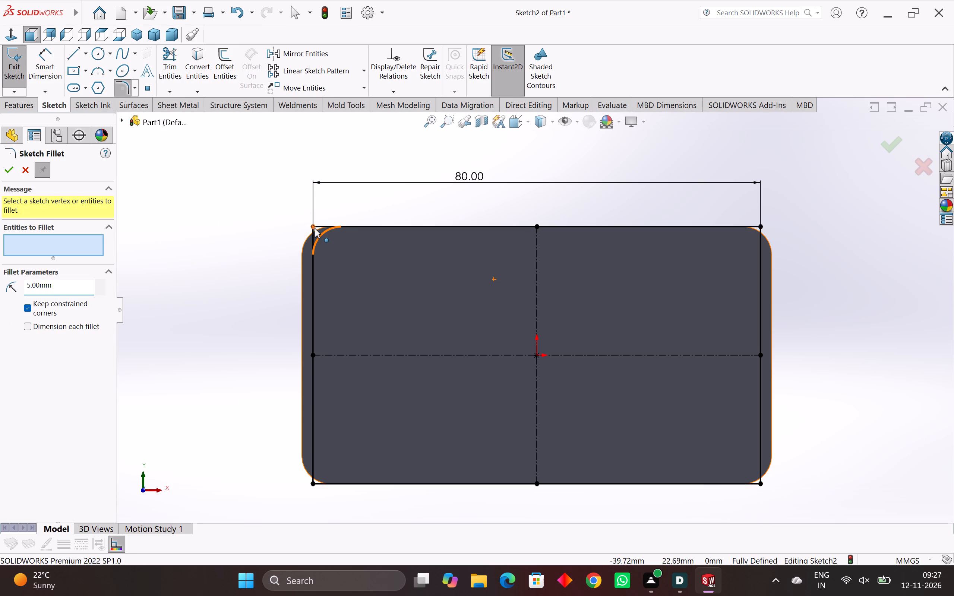
{"action": "left_click", "coordinate": [315, 228]}
{"action": "left_click", "coordinate": [572, 296]}
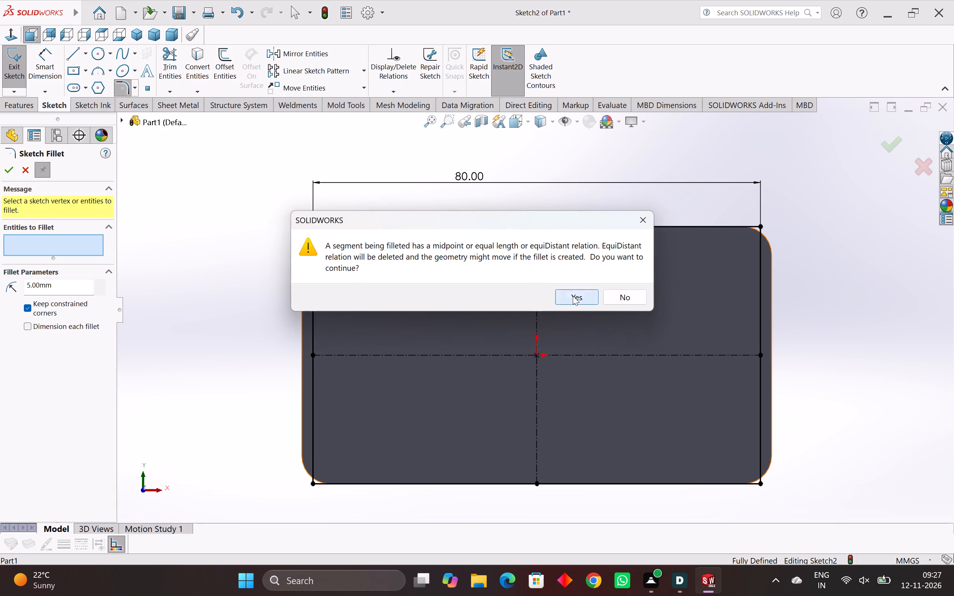
{"action": "left_click", "coordinate": [762, 225]}
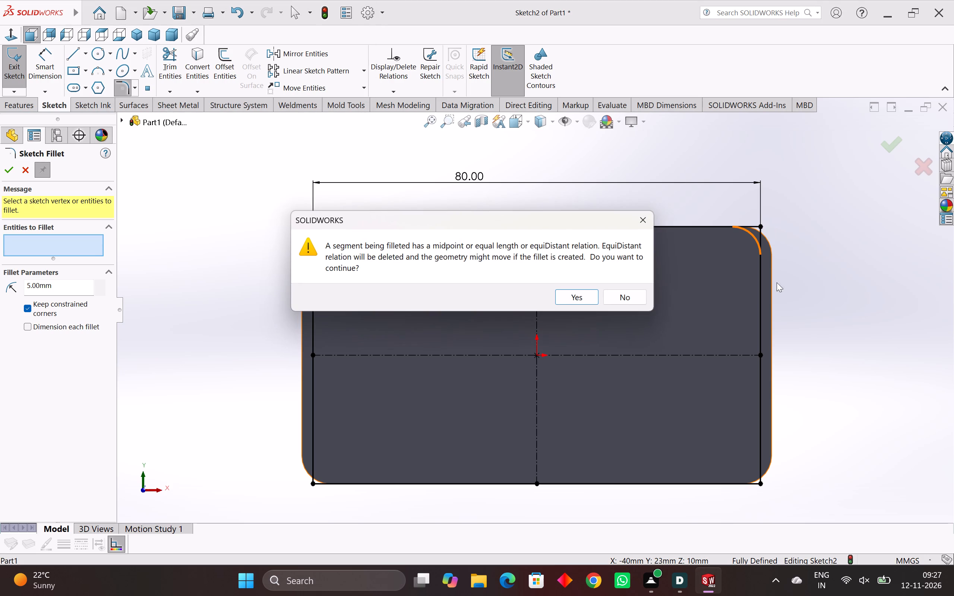
{"action": "left_click", "coordinate": [586, 298]}
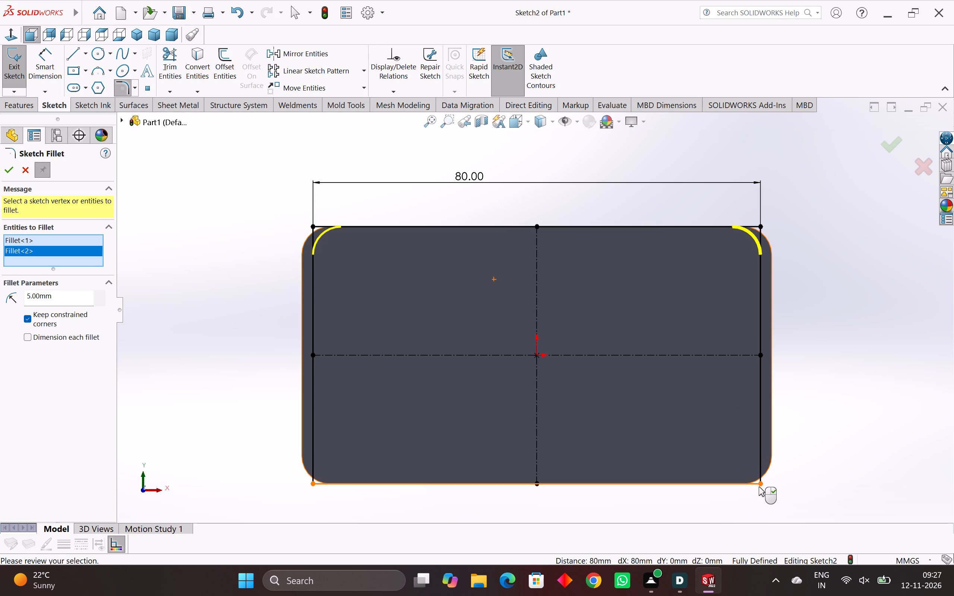
{"action": "left_click", "coordinate": [760, 484]}
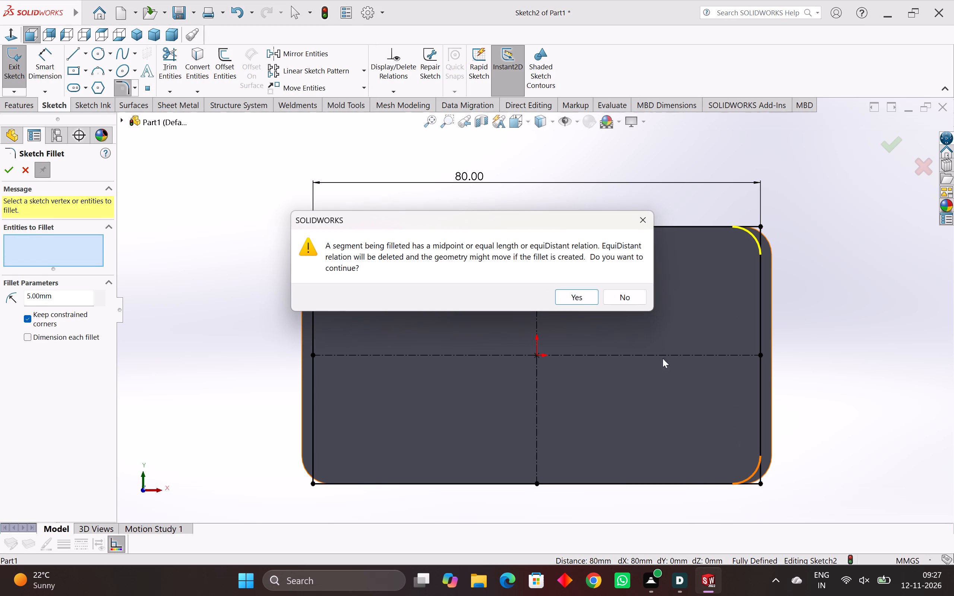
{"action": "left_click", "coordinate": [579, 297]}
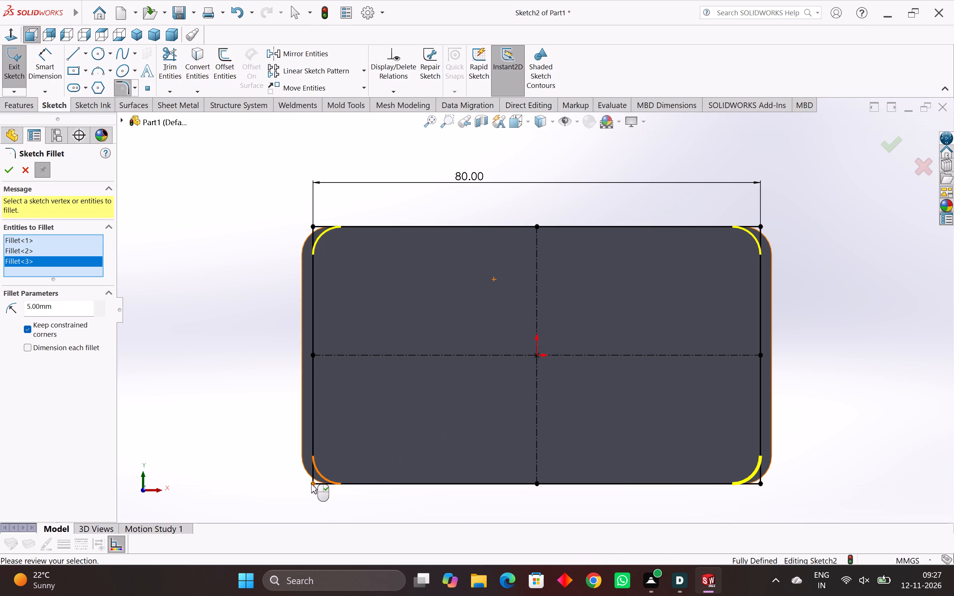
{"action": "left_click", "coordinate": [310, 484]}
{"action": "left_click", "coordinate": [314, 482]}
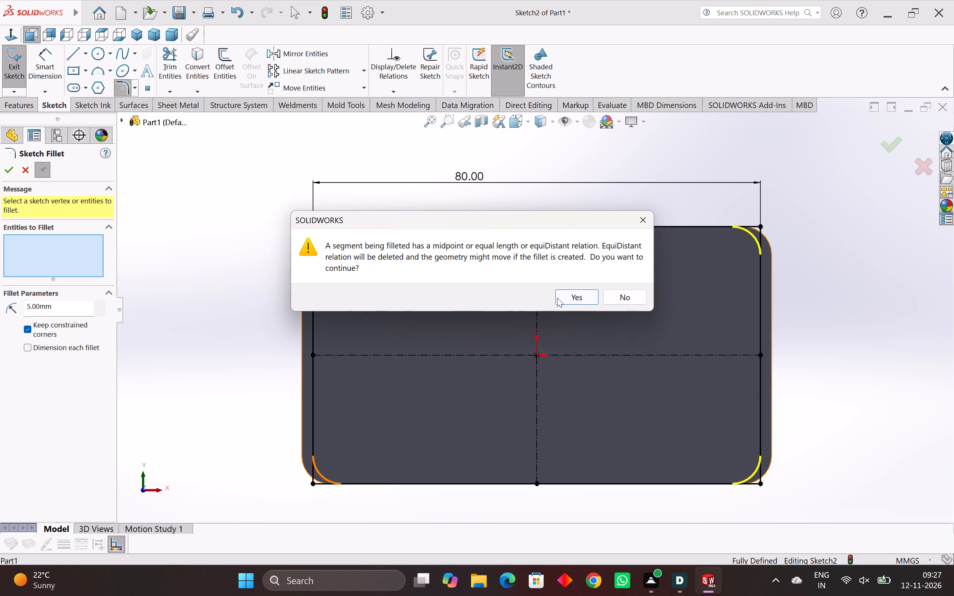
{"action": "left_click", "coordinate": [583, 298]}
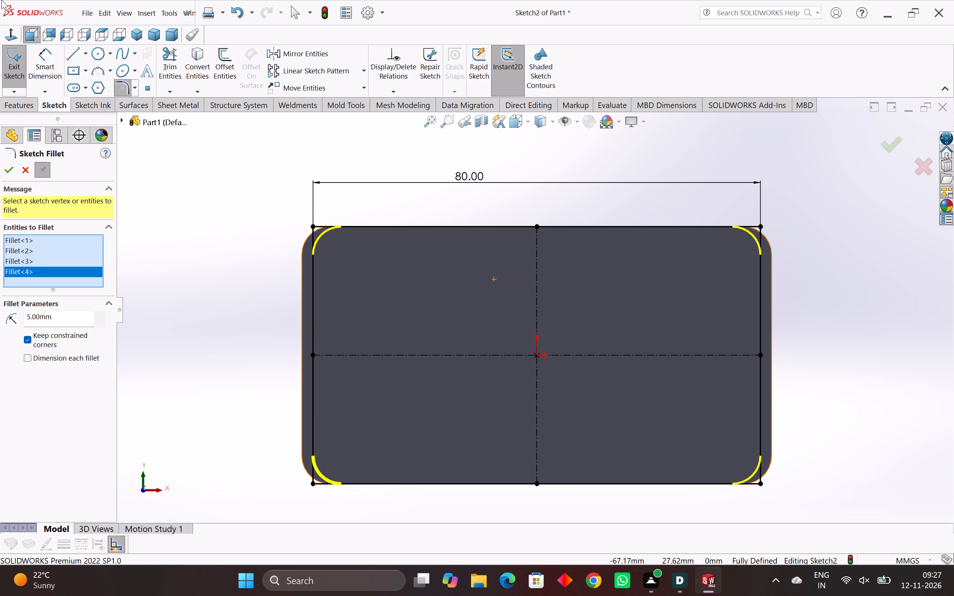
{"action": "left_click", "coordinate": [8, 170]}
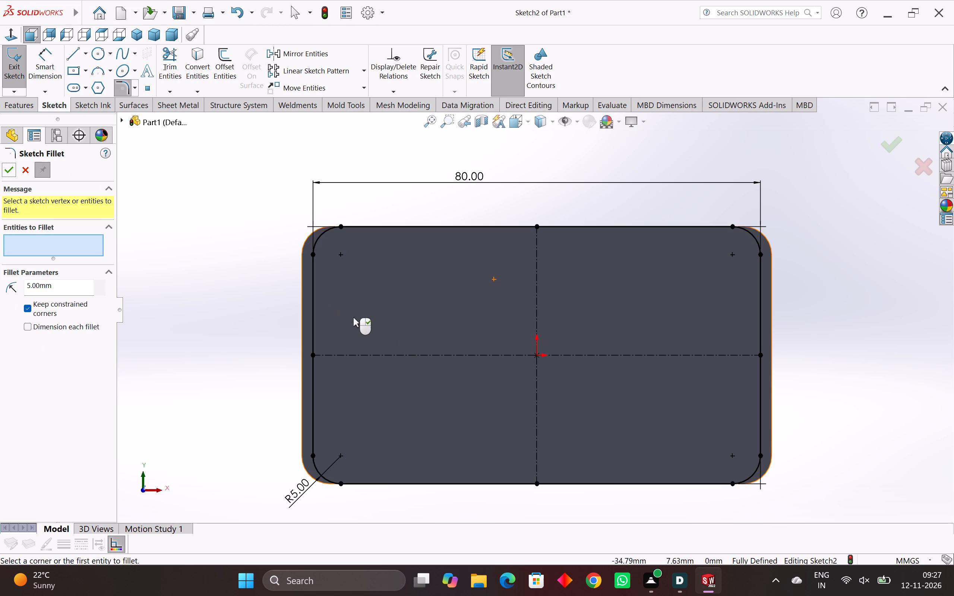
{"action": "left_click", "coordinate": [14, 167]}
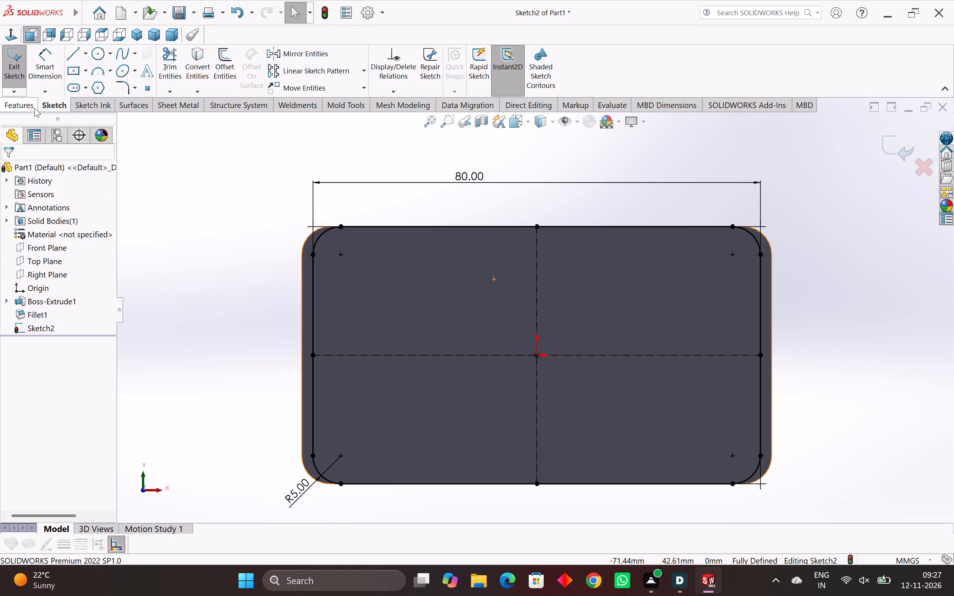
Extrude the rounded rectangle as a blind boss 55 mm deep, merged with the plate.
{"action": "left_click", "coordinate": [26, 102]}
{"action": "left_click", "coordinate": [28, 68]}
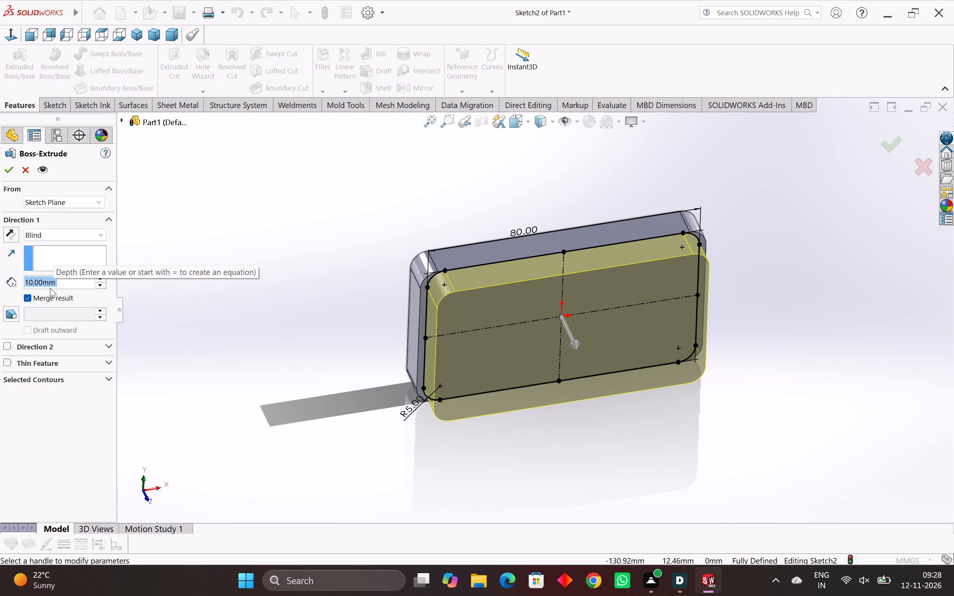
{"action": "scroll", "coordinate": [0, 385], "scroll_direction": "down", "scroll_amount": 1}
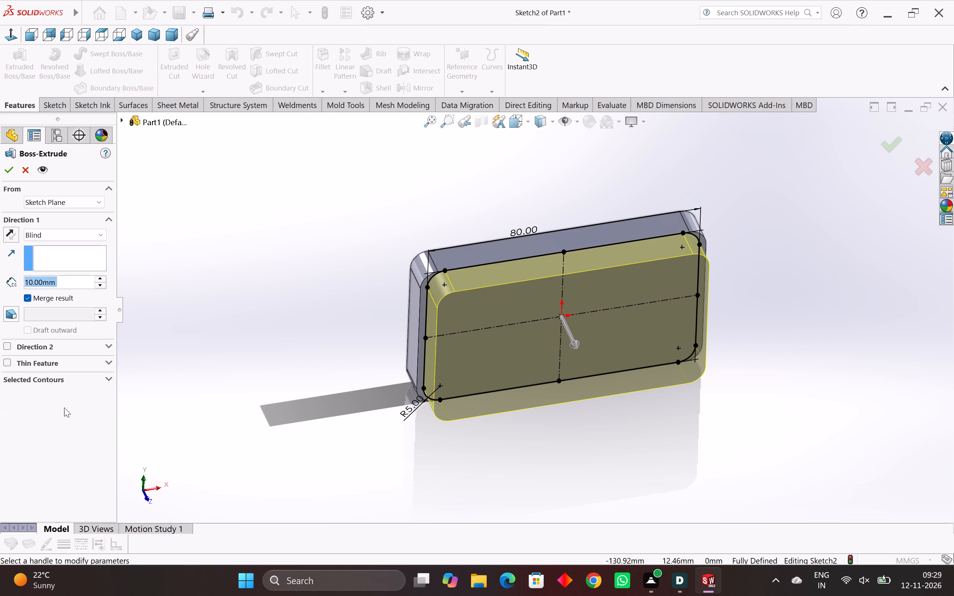
{"action": "left_click_drag", "start_coordinate": [65, 287], "coordinate": [0, 307]}
{"action": "triple_click", "coordinate": [99, 276]}
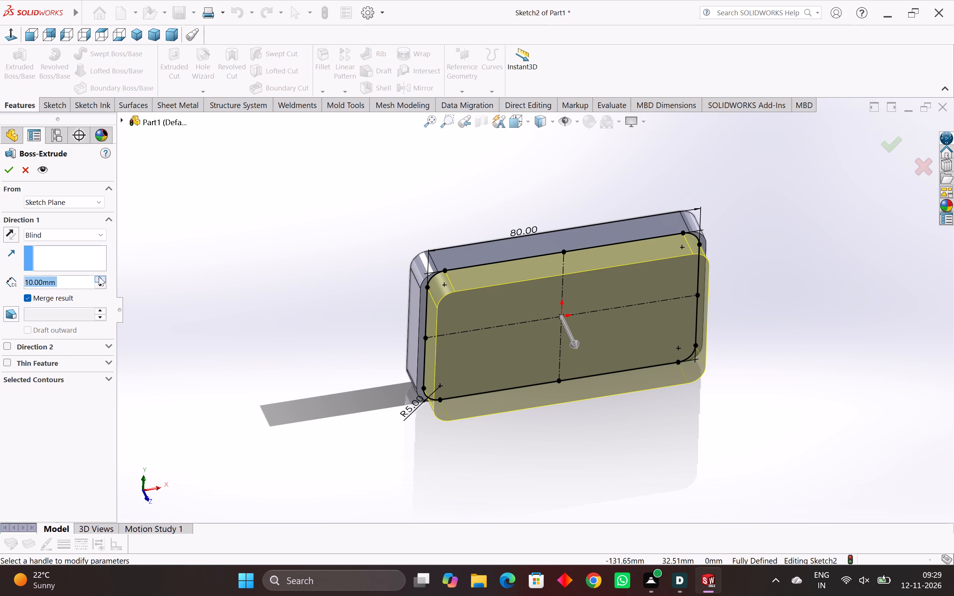
{"action": "double_click", "coordinate": [99, 276]}
{"action": "double_click", "coordinate": [99, 276]}
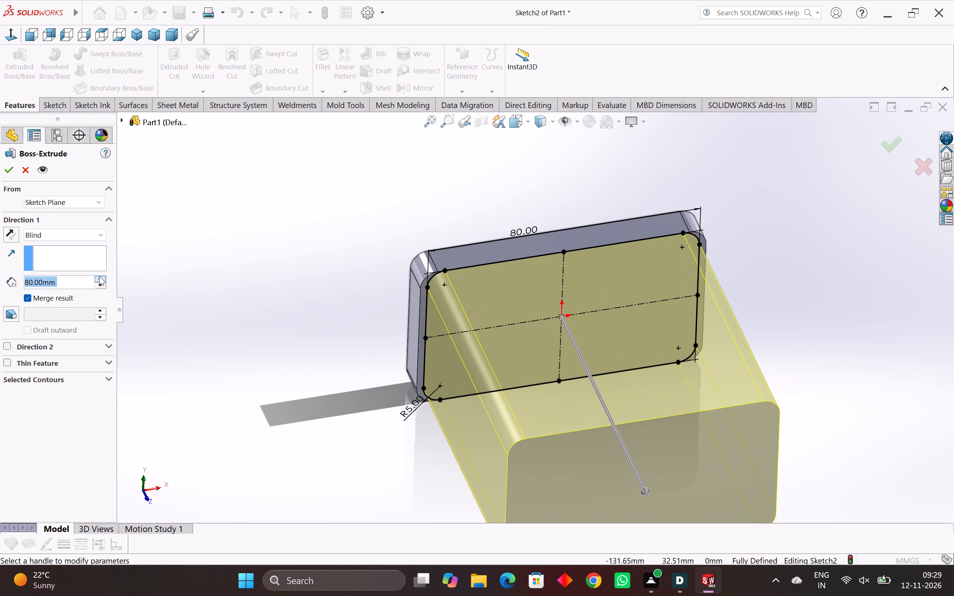
{"action": "double_click", "coordinate": [99, 276]}
{"action": "double_click", "coordinate": [99, 276]}
{"action": "double_click", "coordinate": [99, 276]}
{"action": "double_click", "coordinate": [99, 276]}
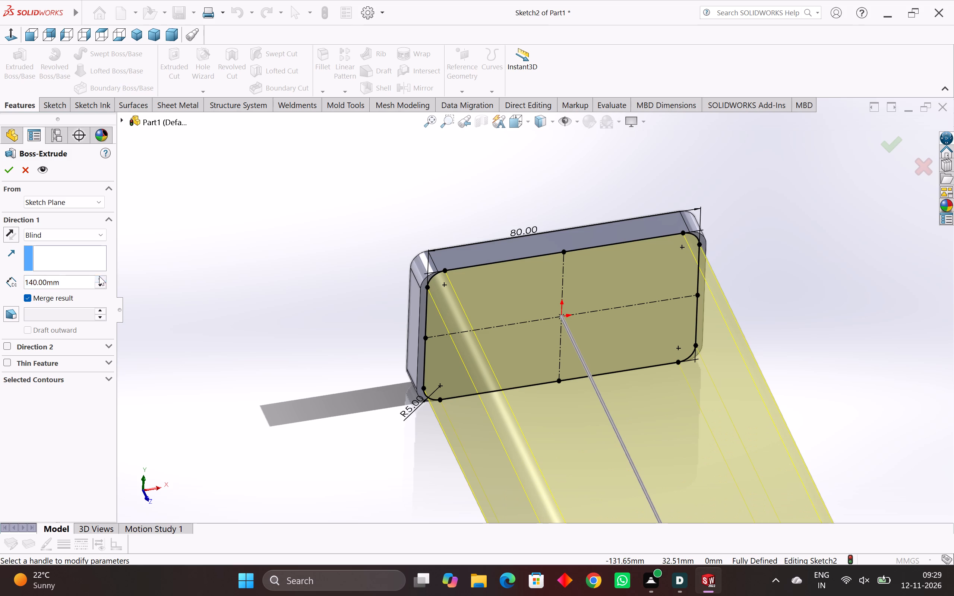
{"action": "triple_click", "coordinate": [99, 276]}
{"action": "left_click", "coordinate": [99, 276]}
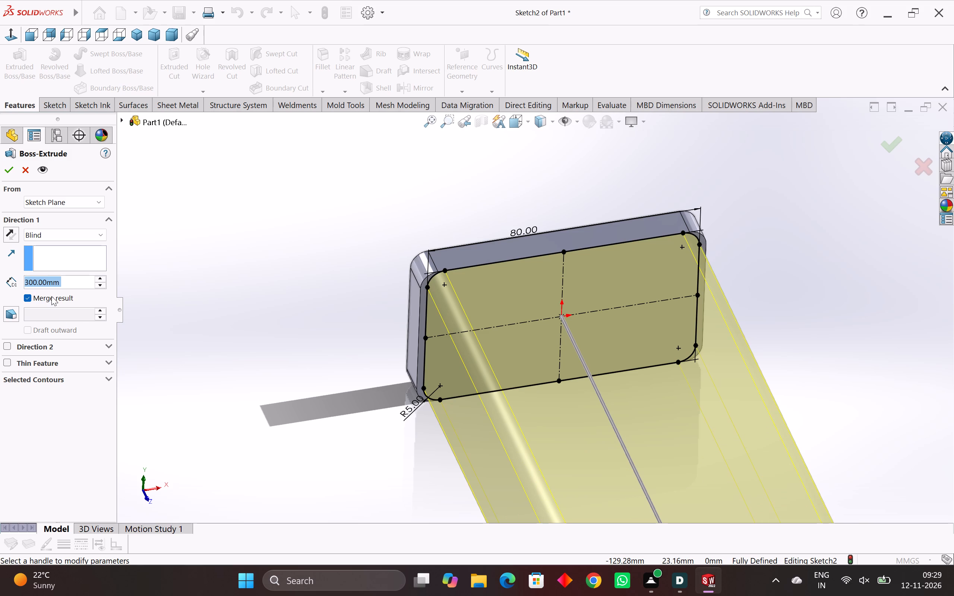
{"action": "type", "text": "55"}
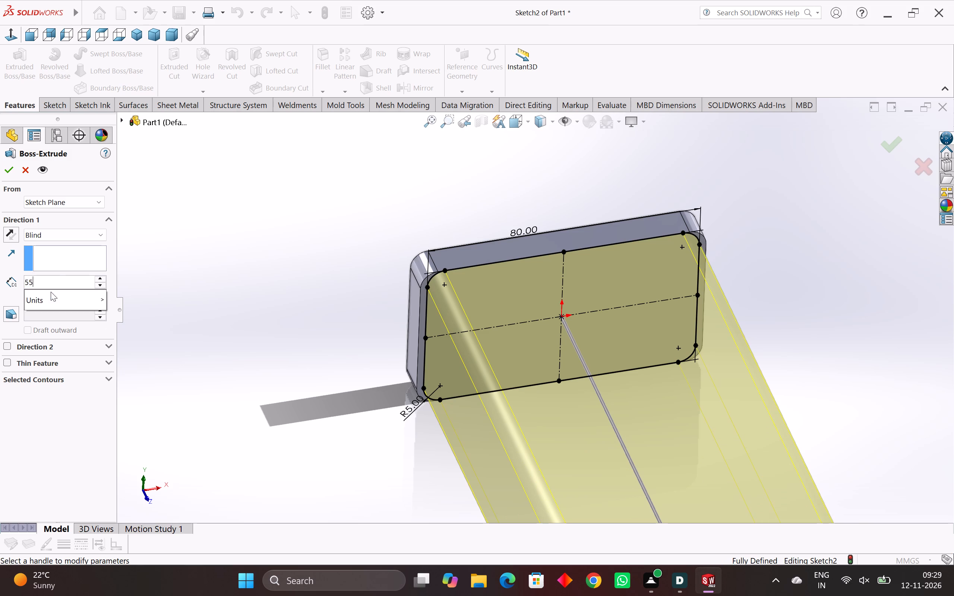
{"action": "key", "text": "Return"}
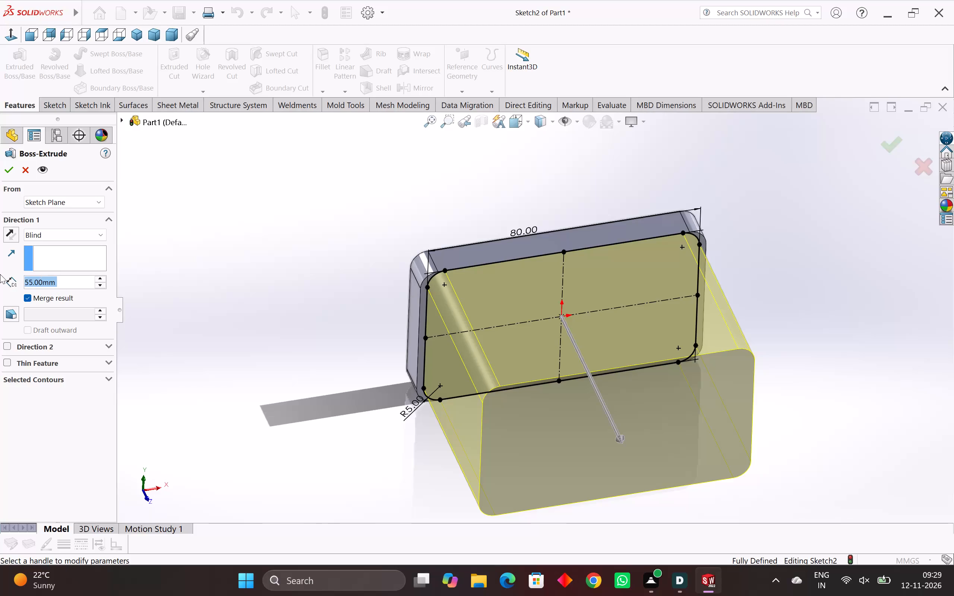
{"action": "left_click", "coordinate": [10, 165]}
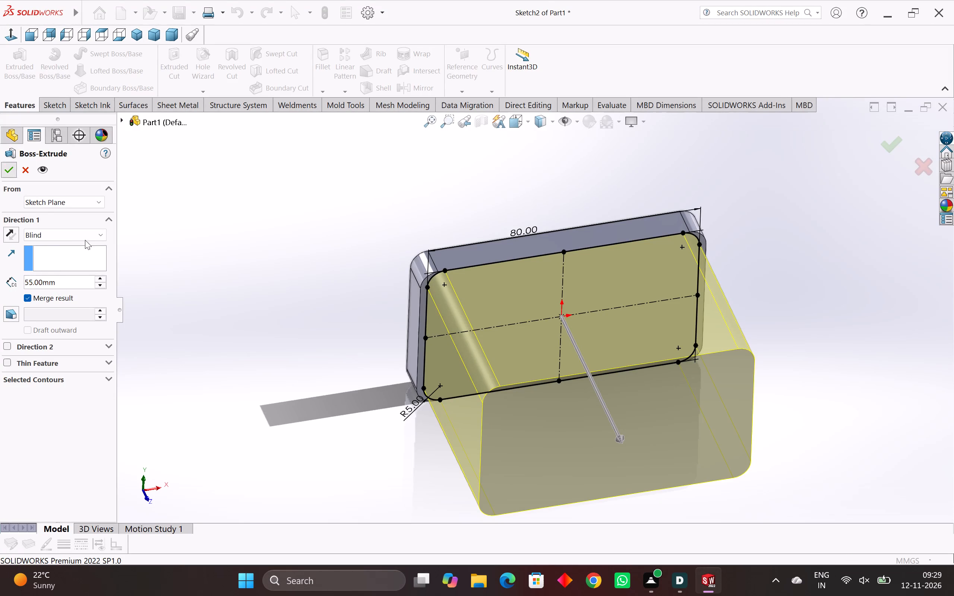
Start a sketch on the end face of the 55 mm boss and convert the face's outline into sketch entities.
{"action": "middle_click_drag", "start_coordinate": [328, 364], "coordinate": [335, 245]}
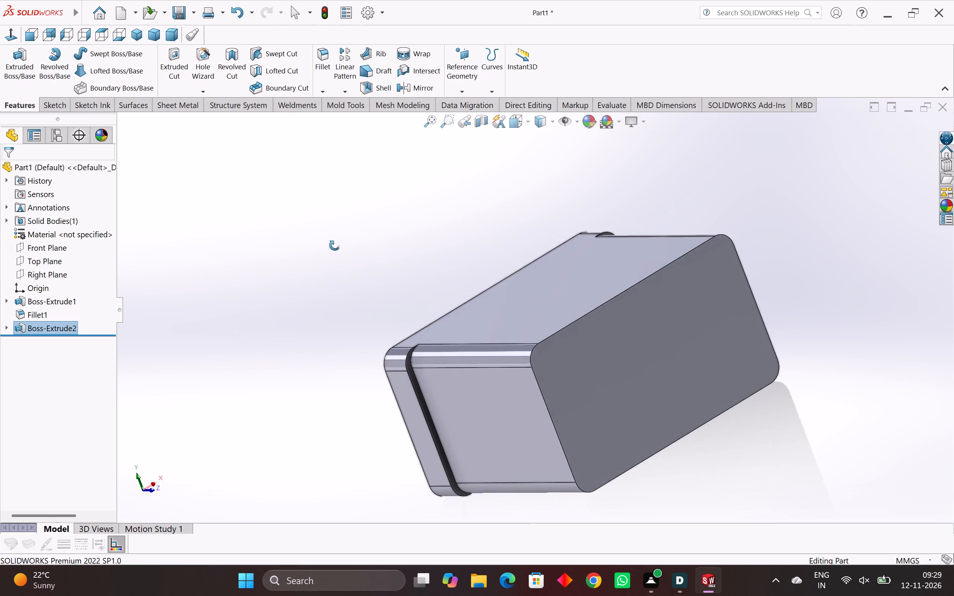
{"action": "middle_click_drag", "start_coordinate": [335, 245], "coordinate": [277, 381]}
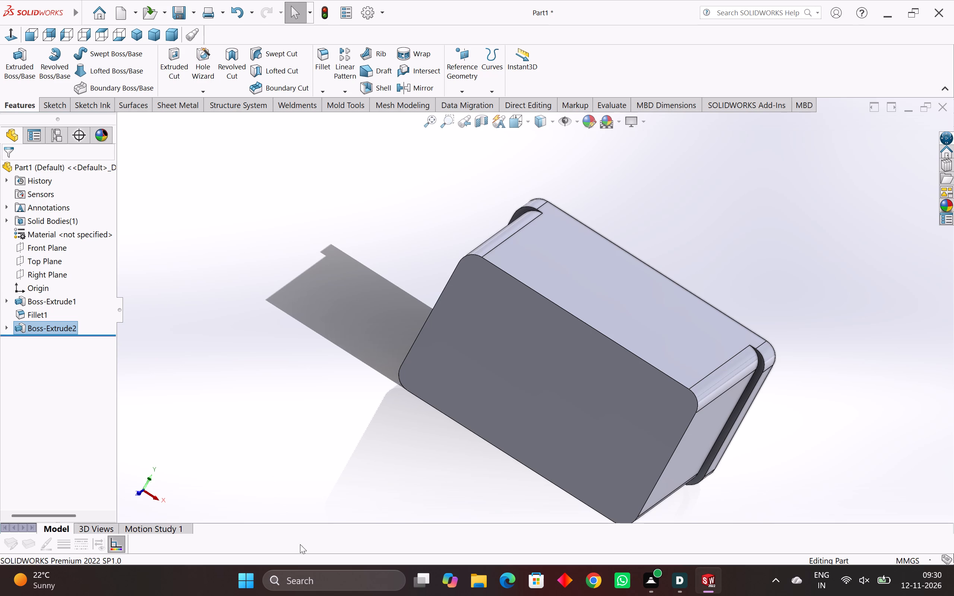
{"action": "middle_click_drag", "start_coordinate": [524, 432], "coordinate": [576, 538]}
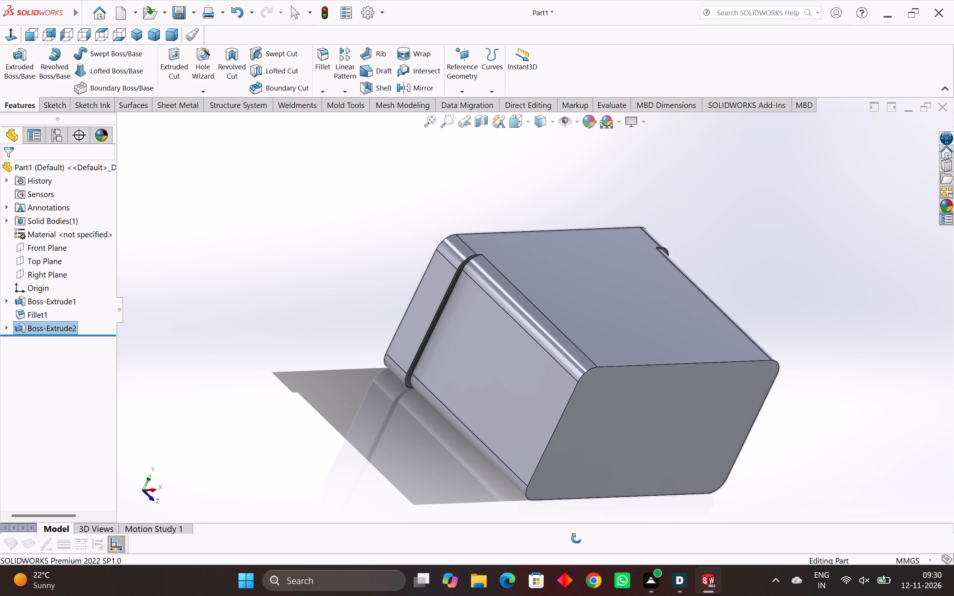
{"action": "middle_click_drag", "start_coordinate": [576, 538], "coordinate": [574, 538]}
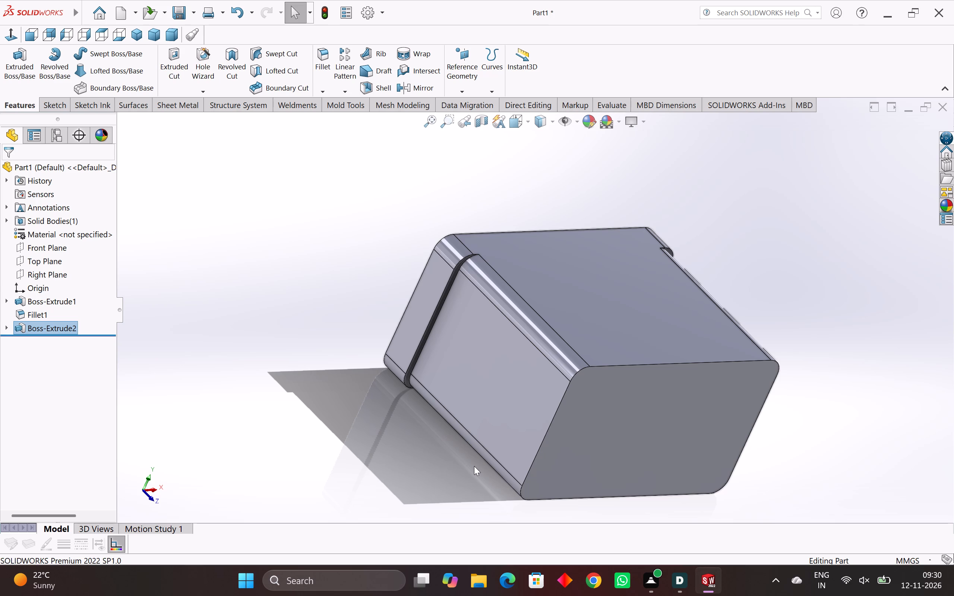
{"action": "left_click", "coordinate": [621, 422]}
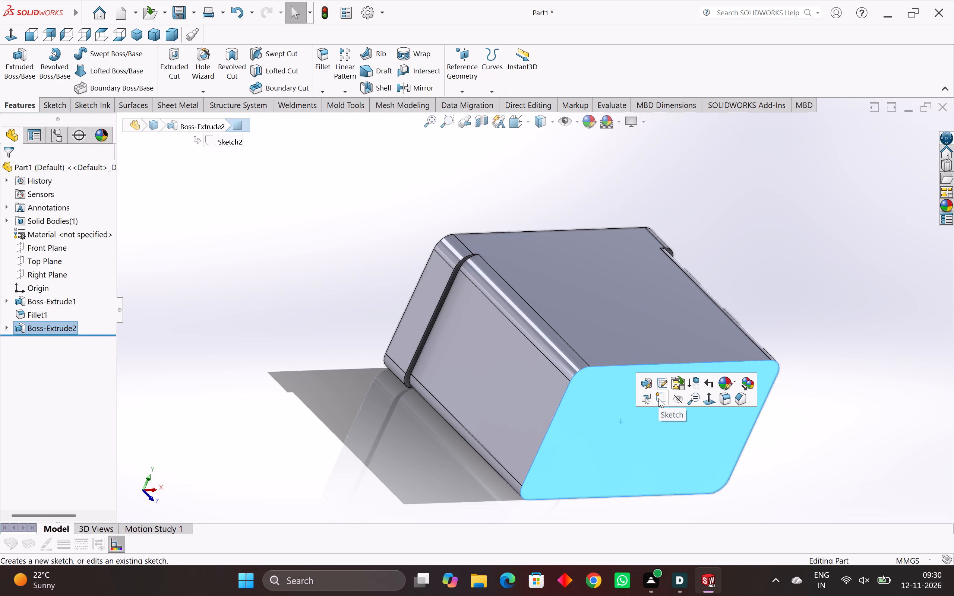
{"action": "left_click", "coordinate": [658, 398]}
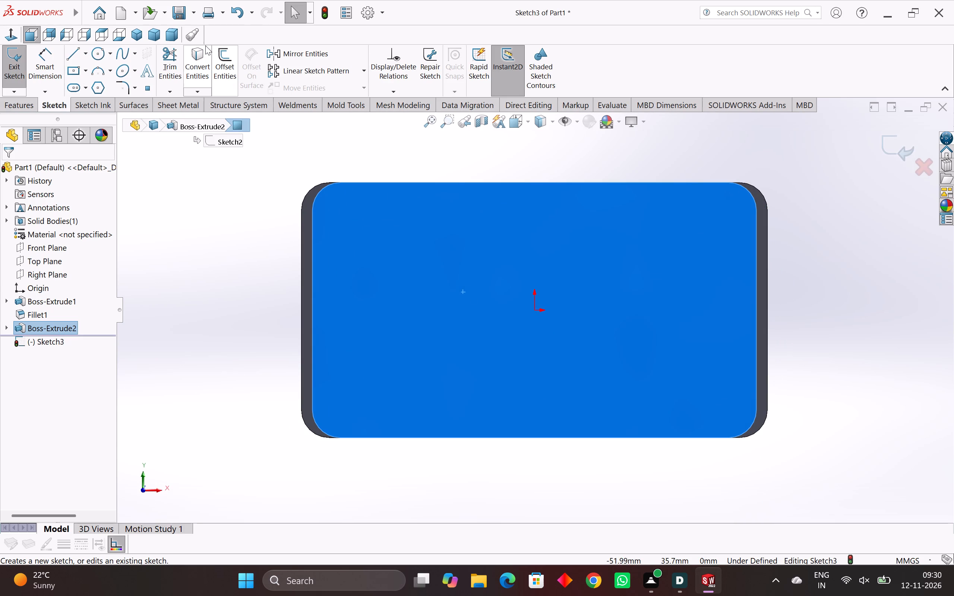
{"action": "left_click", "coordinate": [202, 55]}
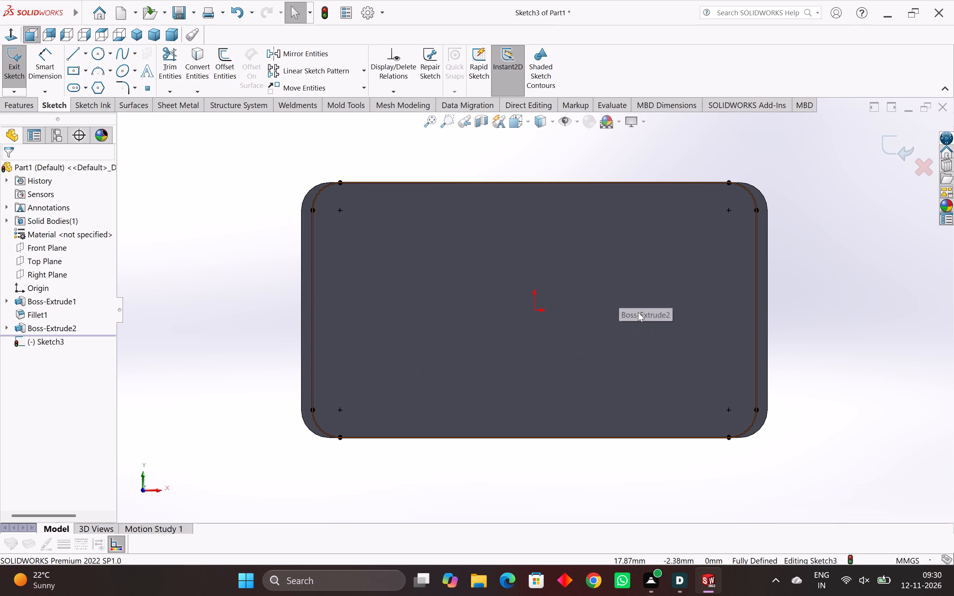
{"action": "left_click", "coordinate": [563, 164]}
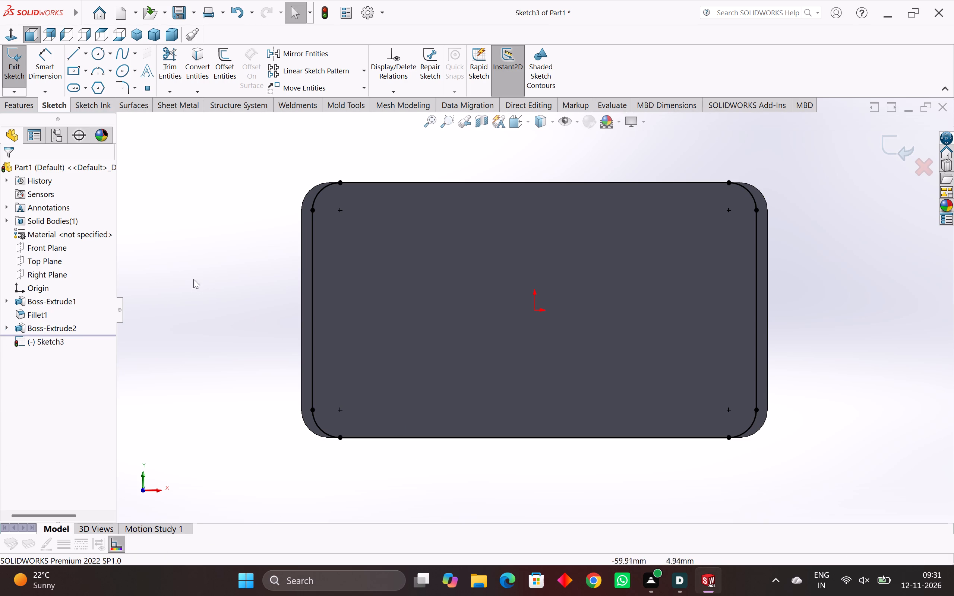
Extrude the converted outline as a blind boss 8 mm deep with draft turned on.
{"action": "left_click", "coordinate": [19, 108]}
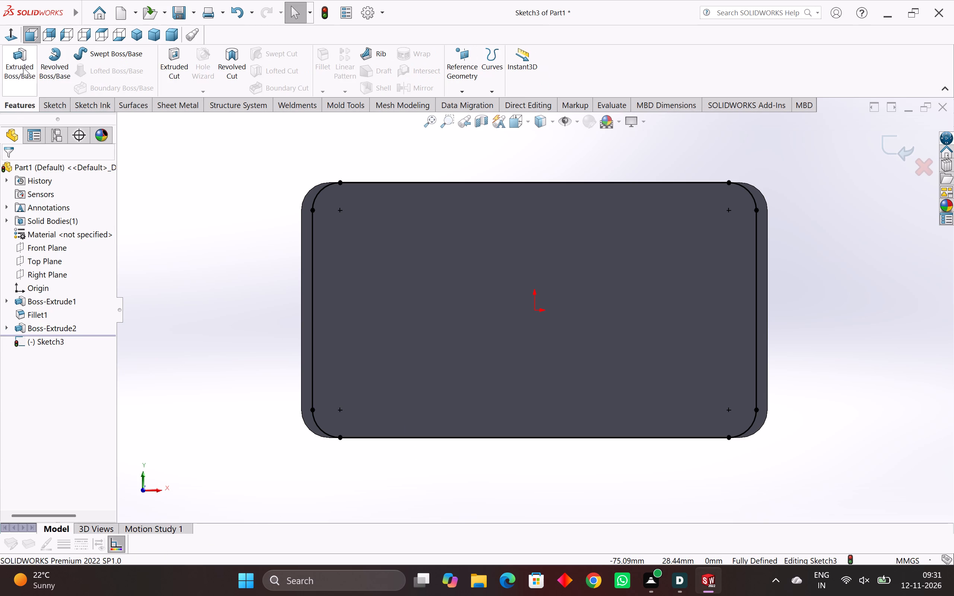
{"action": "left_click", "coordinate": [21, 61]}
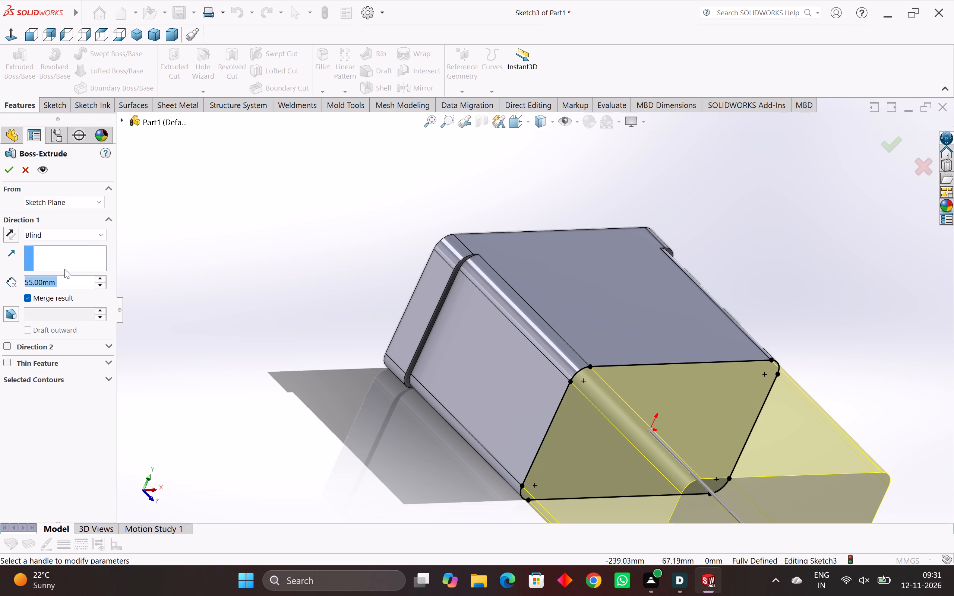
{"action": "key", "text": "8"}
{"action": "key", "text": "Return"}
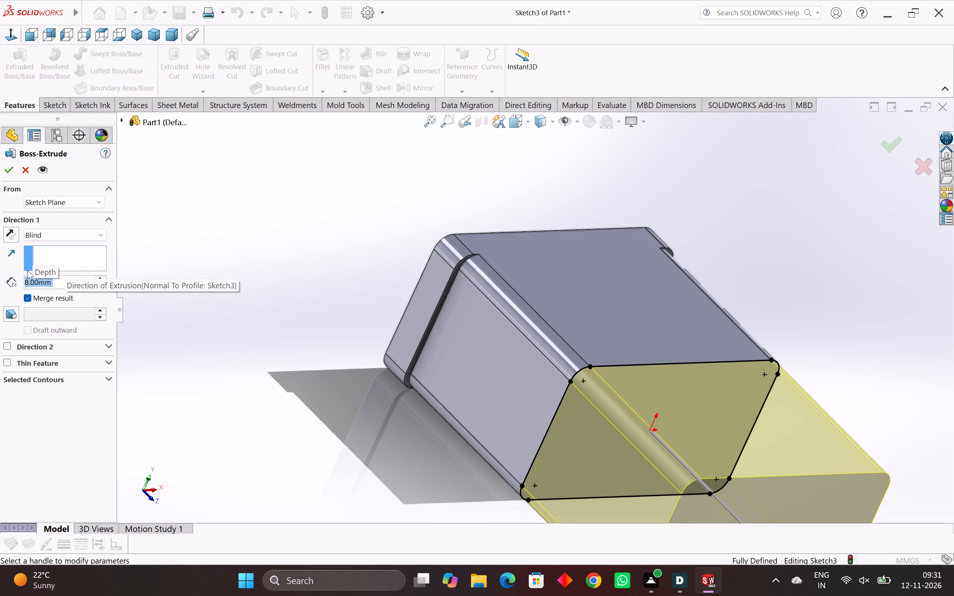
{"action": "left_click", "coordinate": [13, 311]}
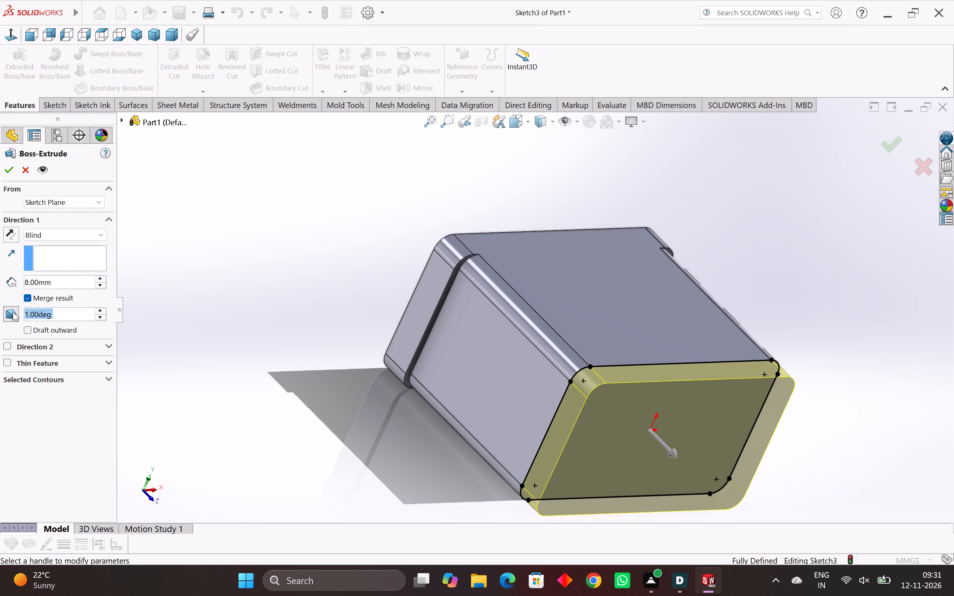
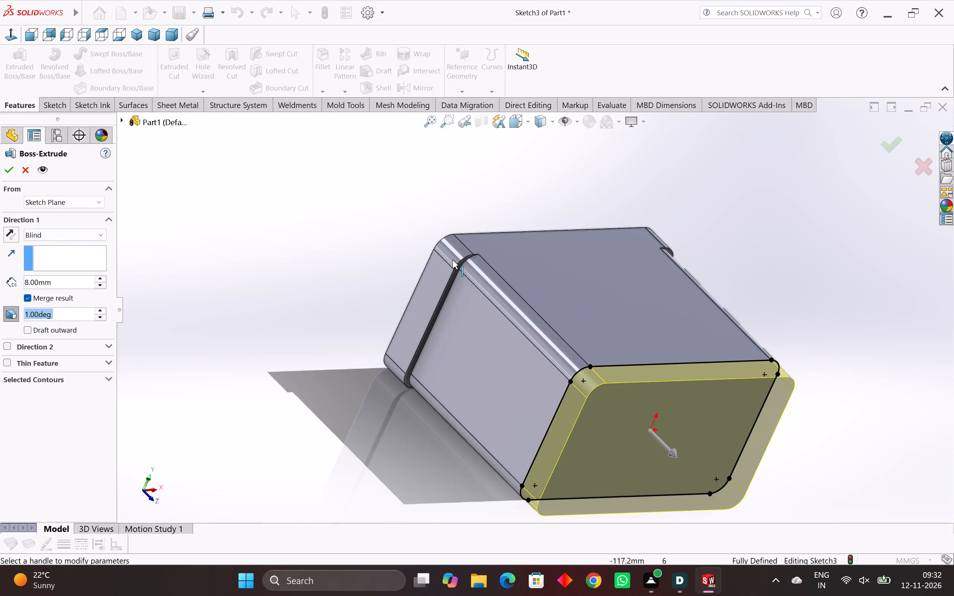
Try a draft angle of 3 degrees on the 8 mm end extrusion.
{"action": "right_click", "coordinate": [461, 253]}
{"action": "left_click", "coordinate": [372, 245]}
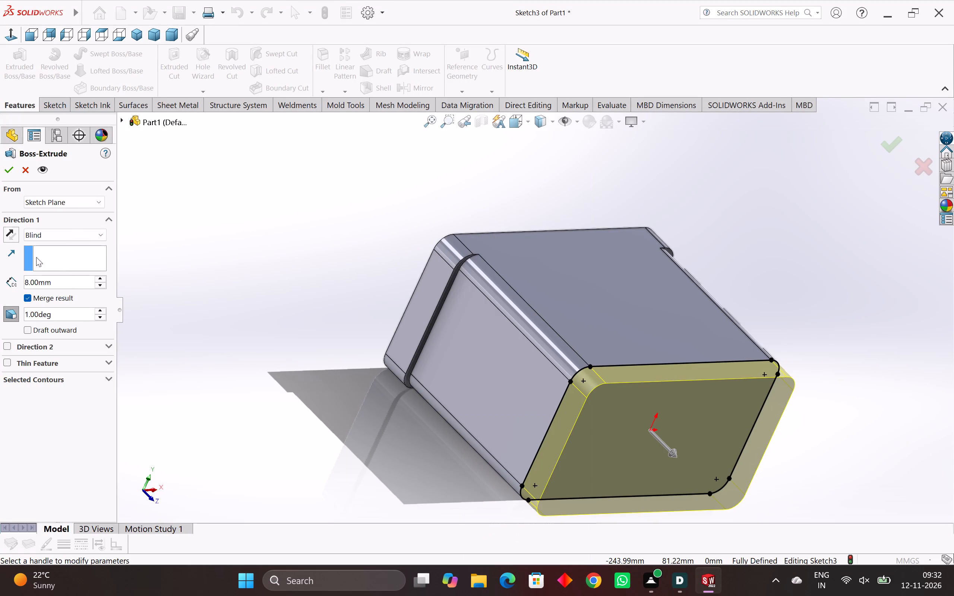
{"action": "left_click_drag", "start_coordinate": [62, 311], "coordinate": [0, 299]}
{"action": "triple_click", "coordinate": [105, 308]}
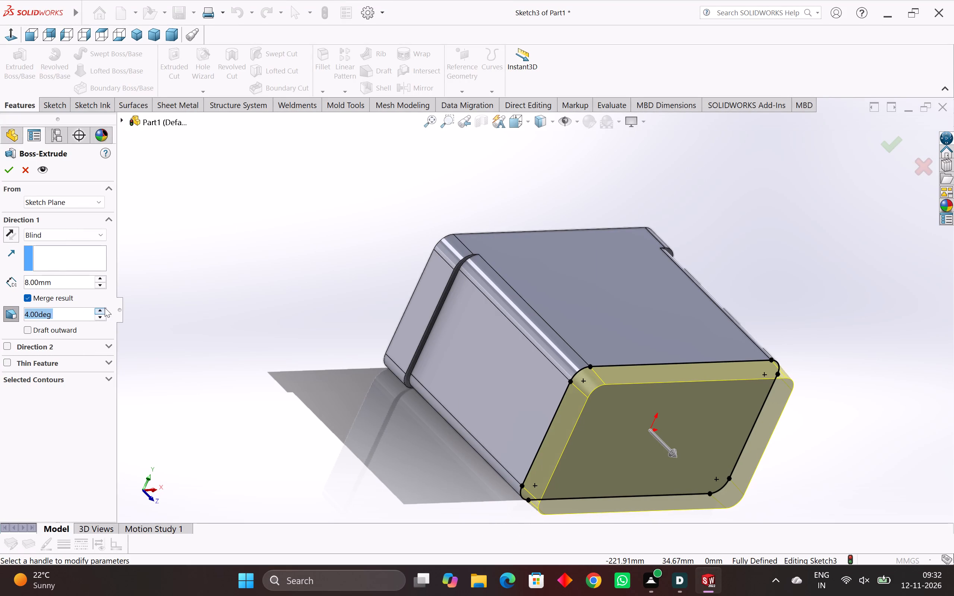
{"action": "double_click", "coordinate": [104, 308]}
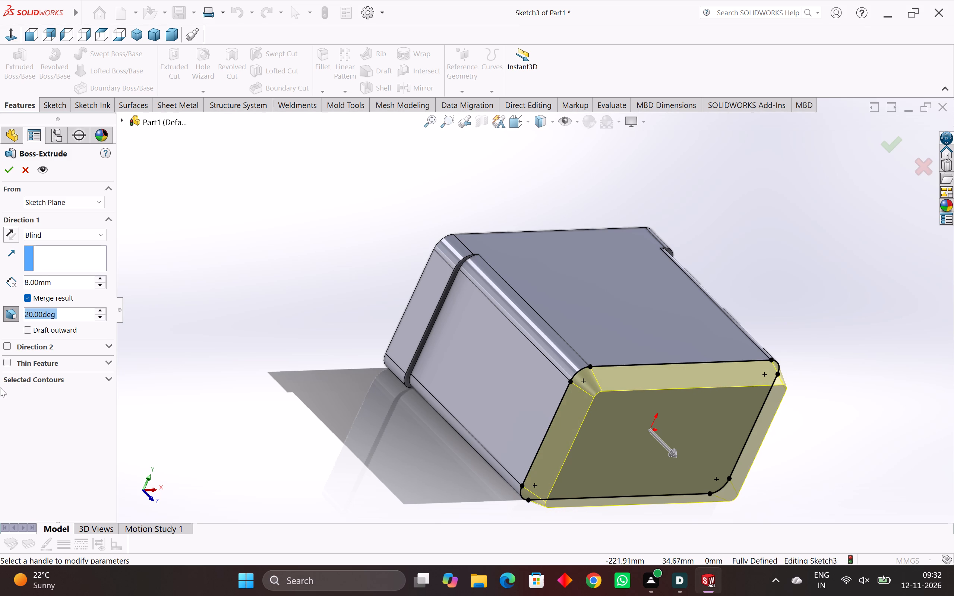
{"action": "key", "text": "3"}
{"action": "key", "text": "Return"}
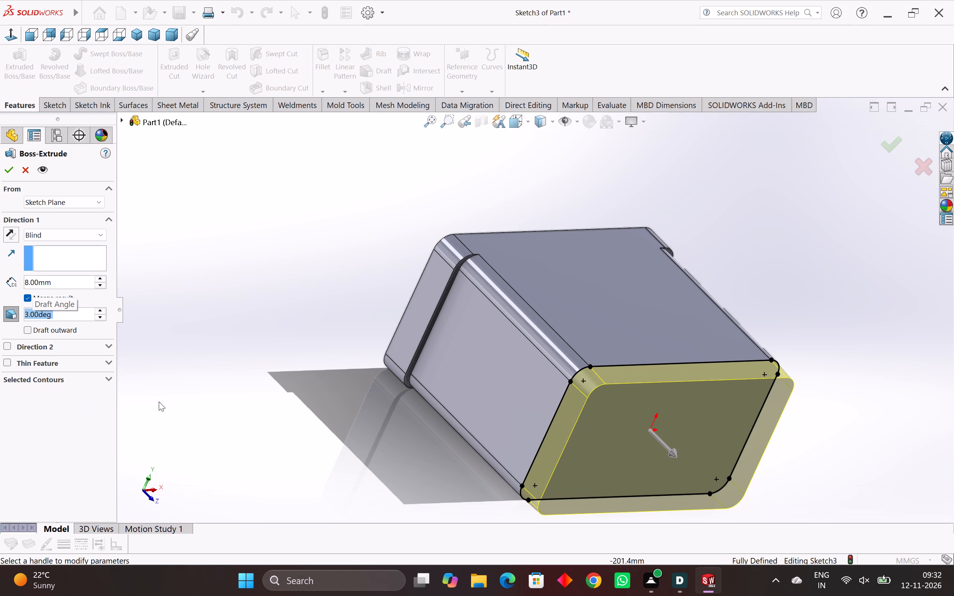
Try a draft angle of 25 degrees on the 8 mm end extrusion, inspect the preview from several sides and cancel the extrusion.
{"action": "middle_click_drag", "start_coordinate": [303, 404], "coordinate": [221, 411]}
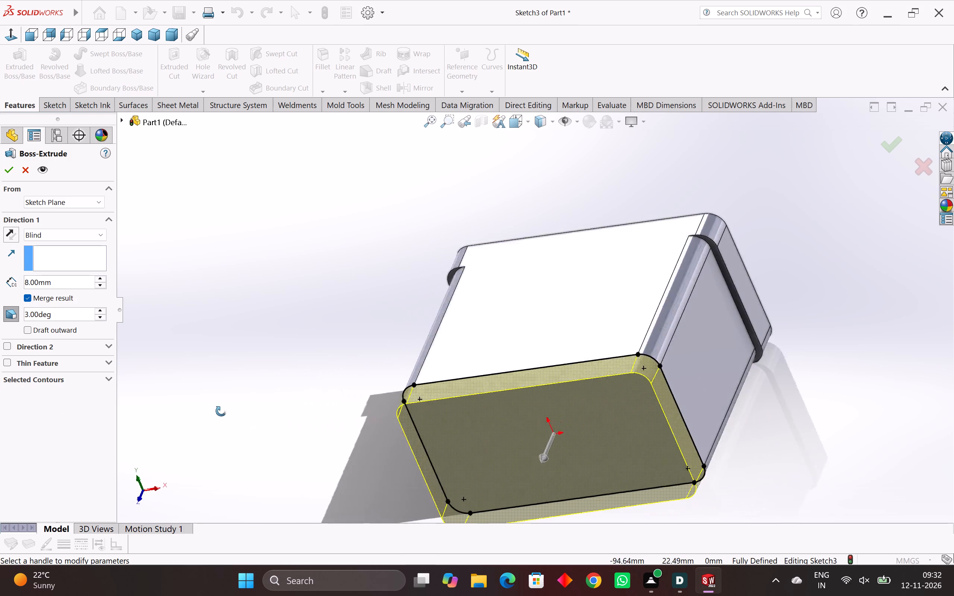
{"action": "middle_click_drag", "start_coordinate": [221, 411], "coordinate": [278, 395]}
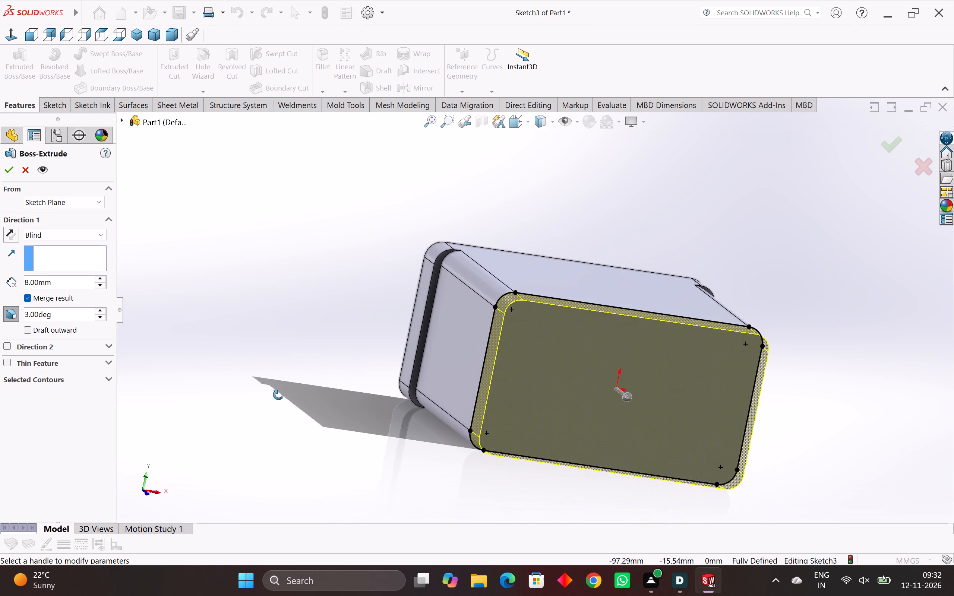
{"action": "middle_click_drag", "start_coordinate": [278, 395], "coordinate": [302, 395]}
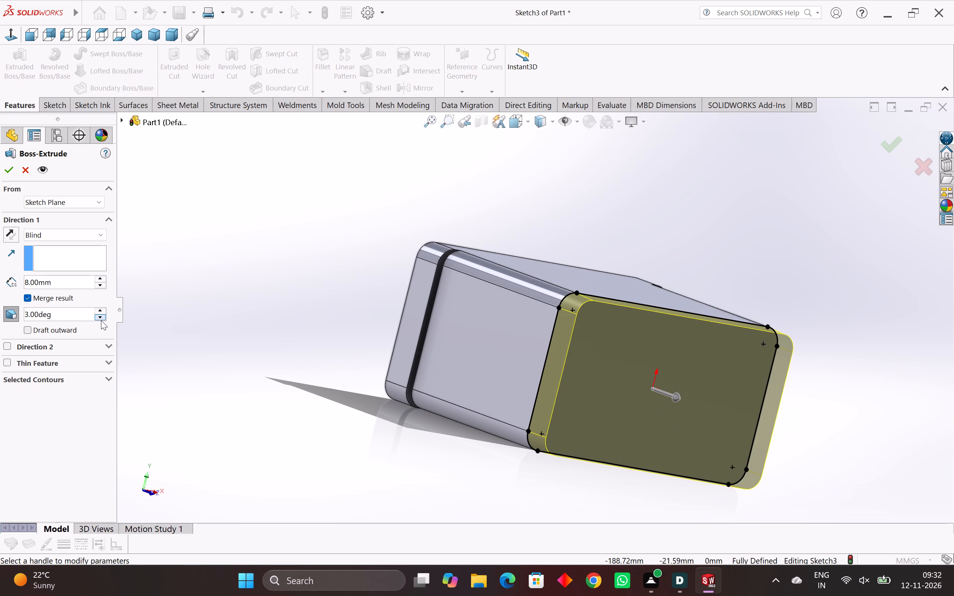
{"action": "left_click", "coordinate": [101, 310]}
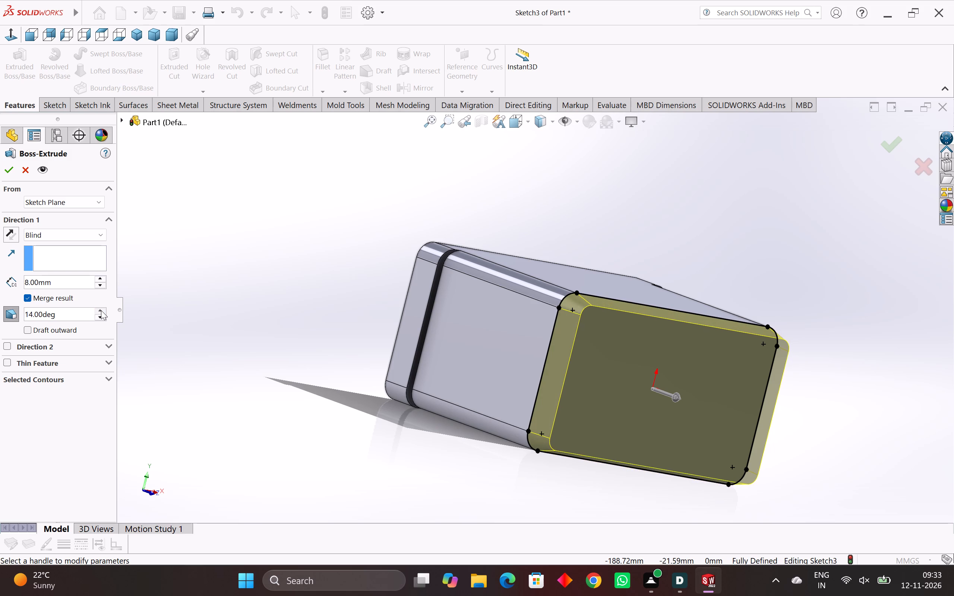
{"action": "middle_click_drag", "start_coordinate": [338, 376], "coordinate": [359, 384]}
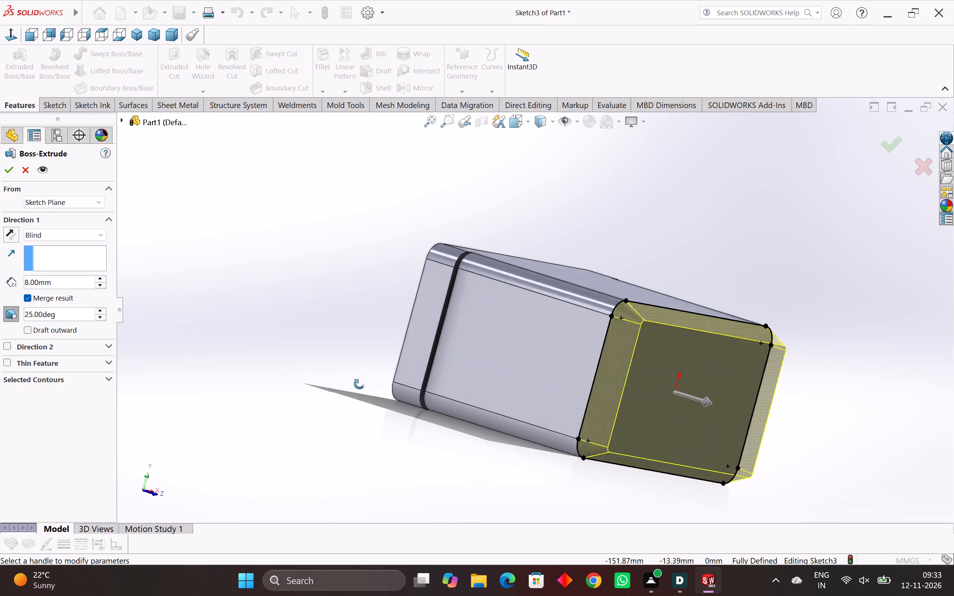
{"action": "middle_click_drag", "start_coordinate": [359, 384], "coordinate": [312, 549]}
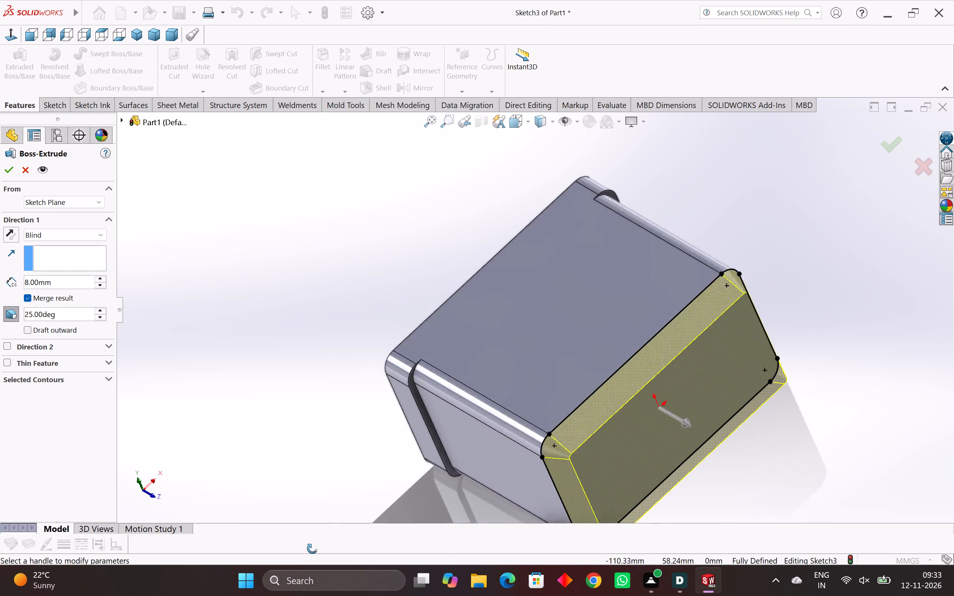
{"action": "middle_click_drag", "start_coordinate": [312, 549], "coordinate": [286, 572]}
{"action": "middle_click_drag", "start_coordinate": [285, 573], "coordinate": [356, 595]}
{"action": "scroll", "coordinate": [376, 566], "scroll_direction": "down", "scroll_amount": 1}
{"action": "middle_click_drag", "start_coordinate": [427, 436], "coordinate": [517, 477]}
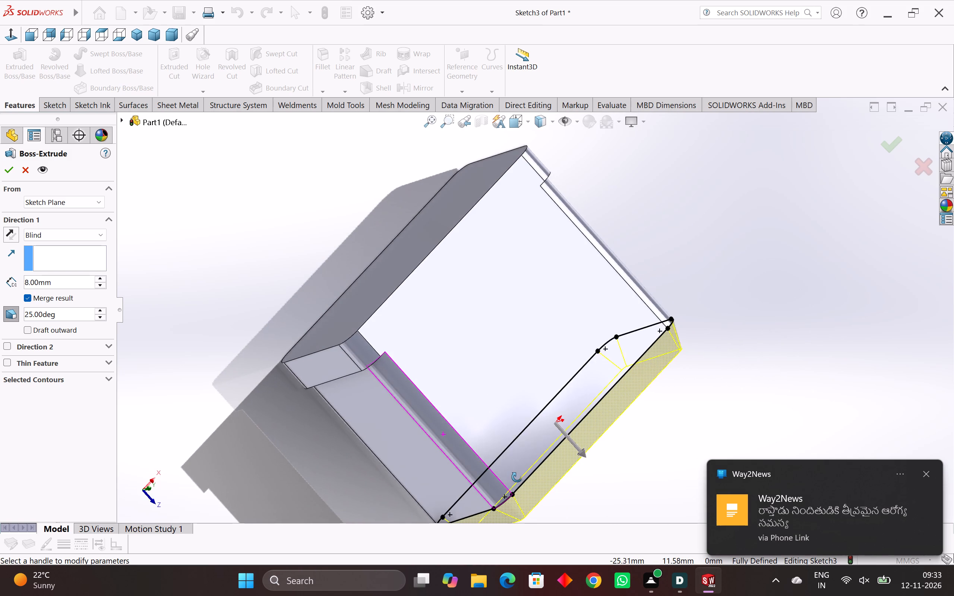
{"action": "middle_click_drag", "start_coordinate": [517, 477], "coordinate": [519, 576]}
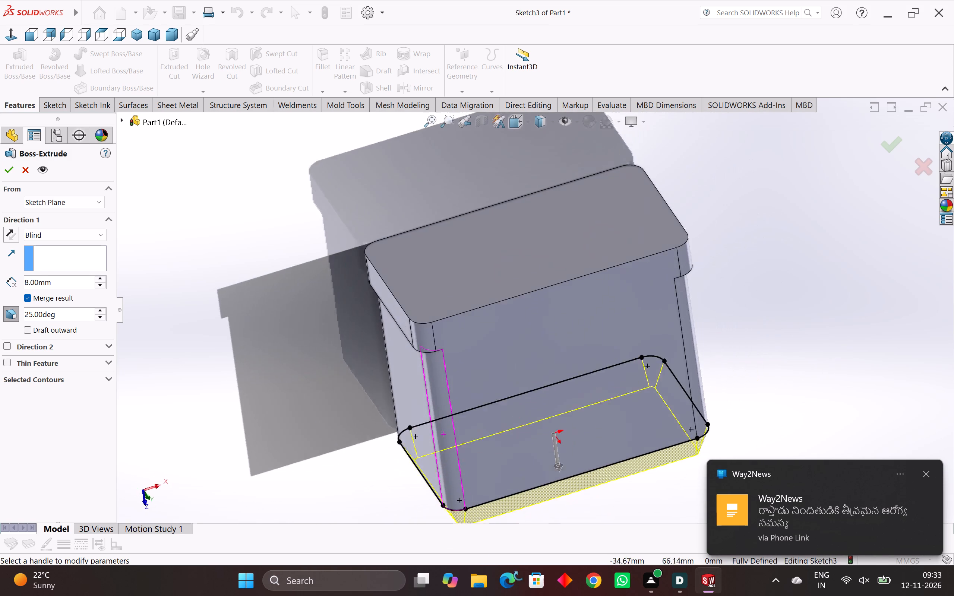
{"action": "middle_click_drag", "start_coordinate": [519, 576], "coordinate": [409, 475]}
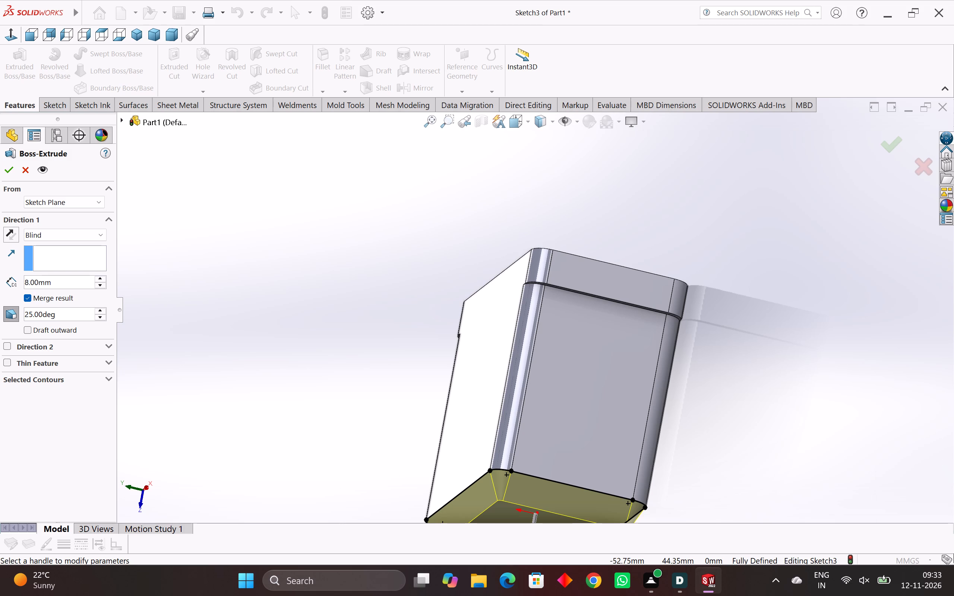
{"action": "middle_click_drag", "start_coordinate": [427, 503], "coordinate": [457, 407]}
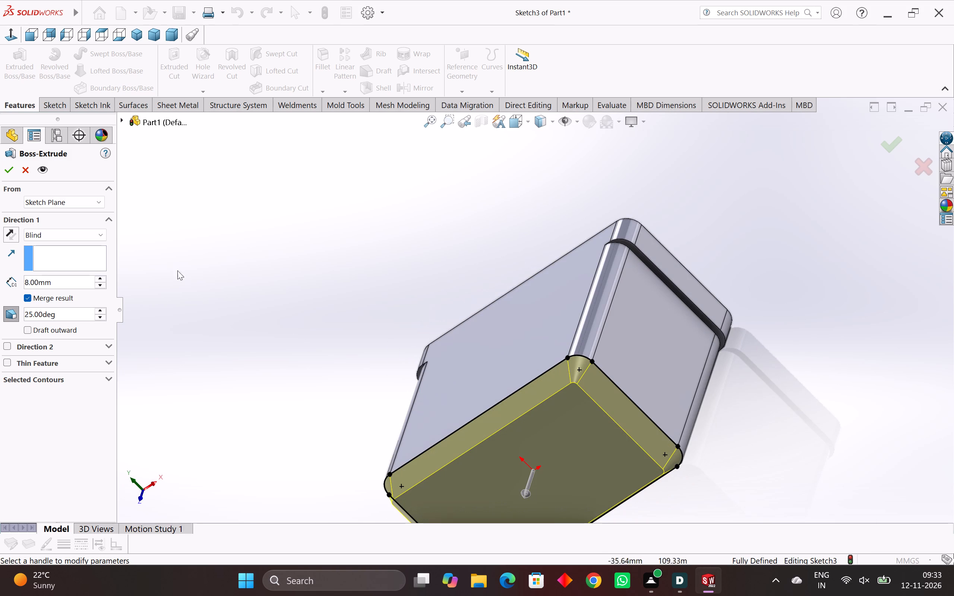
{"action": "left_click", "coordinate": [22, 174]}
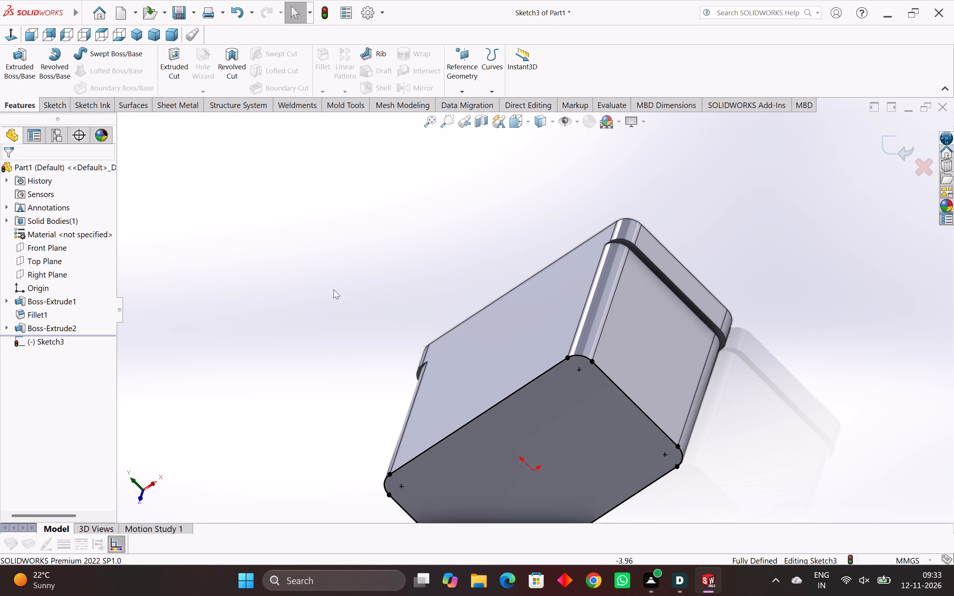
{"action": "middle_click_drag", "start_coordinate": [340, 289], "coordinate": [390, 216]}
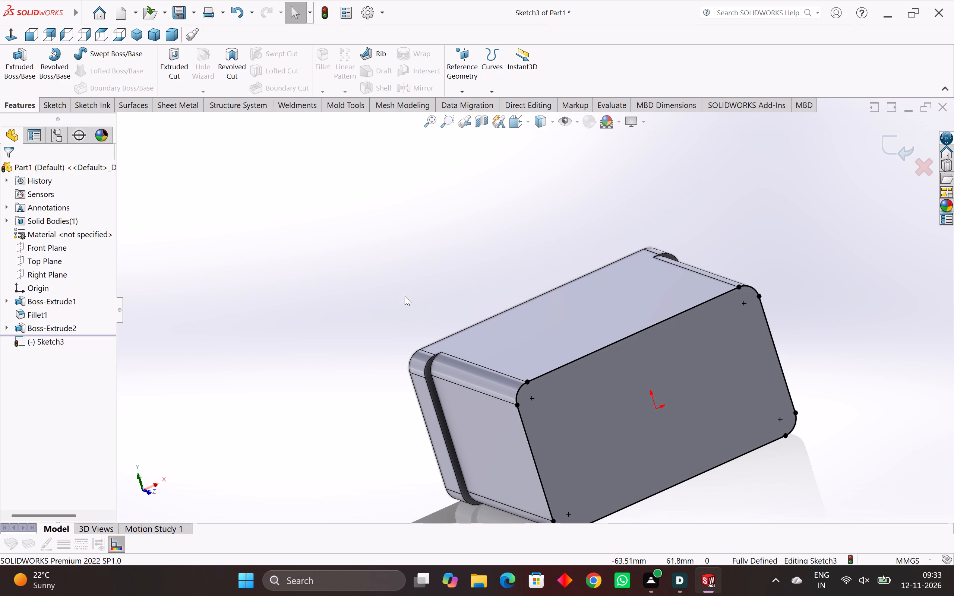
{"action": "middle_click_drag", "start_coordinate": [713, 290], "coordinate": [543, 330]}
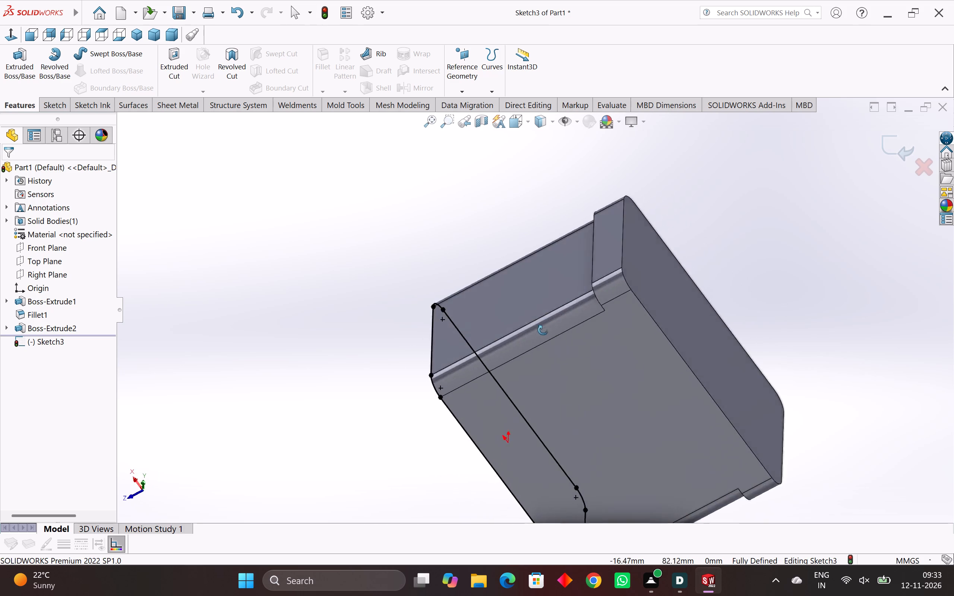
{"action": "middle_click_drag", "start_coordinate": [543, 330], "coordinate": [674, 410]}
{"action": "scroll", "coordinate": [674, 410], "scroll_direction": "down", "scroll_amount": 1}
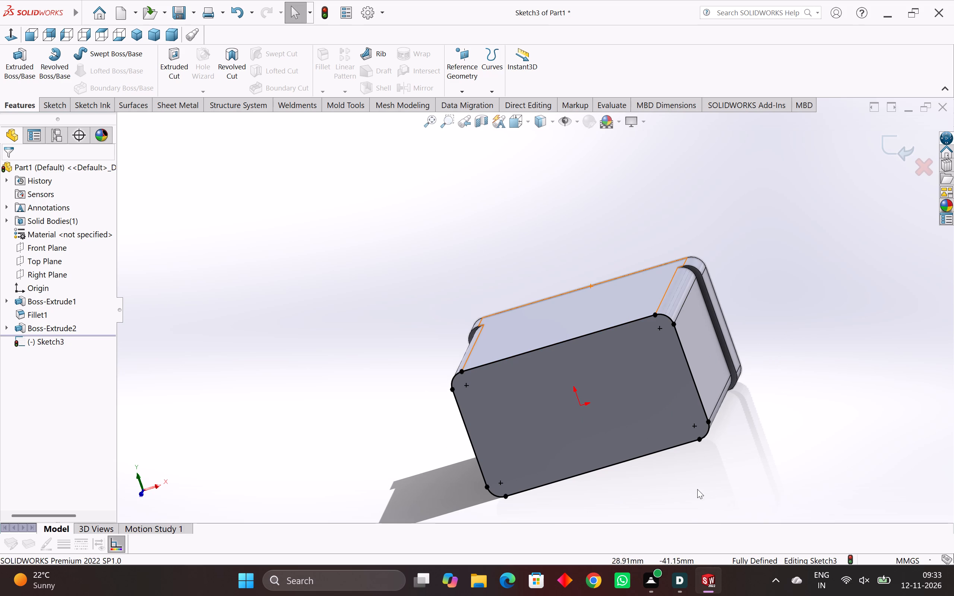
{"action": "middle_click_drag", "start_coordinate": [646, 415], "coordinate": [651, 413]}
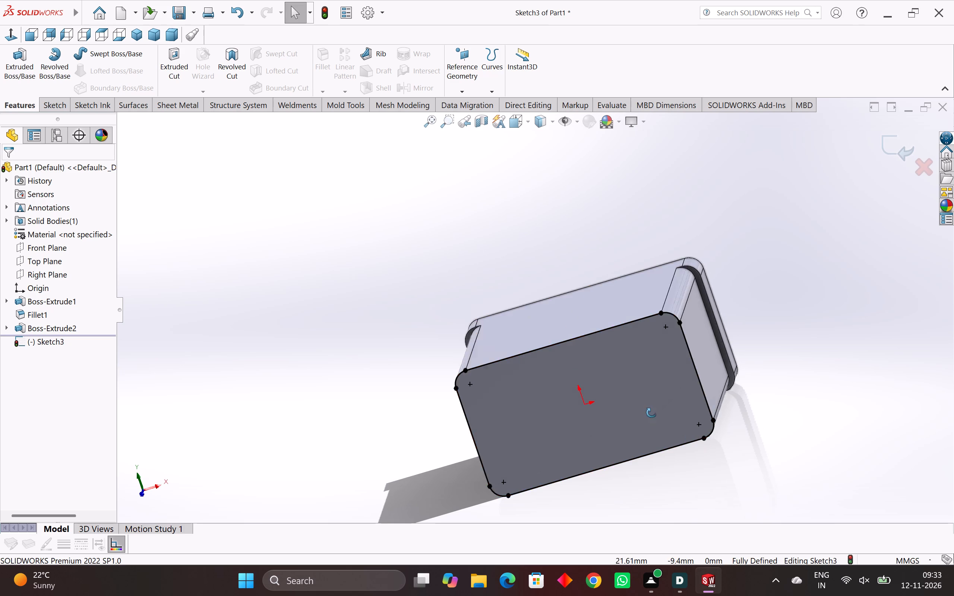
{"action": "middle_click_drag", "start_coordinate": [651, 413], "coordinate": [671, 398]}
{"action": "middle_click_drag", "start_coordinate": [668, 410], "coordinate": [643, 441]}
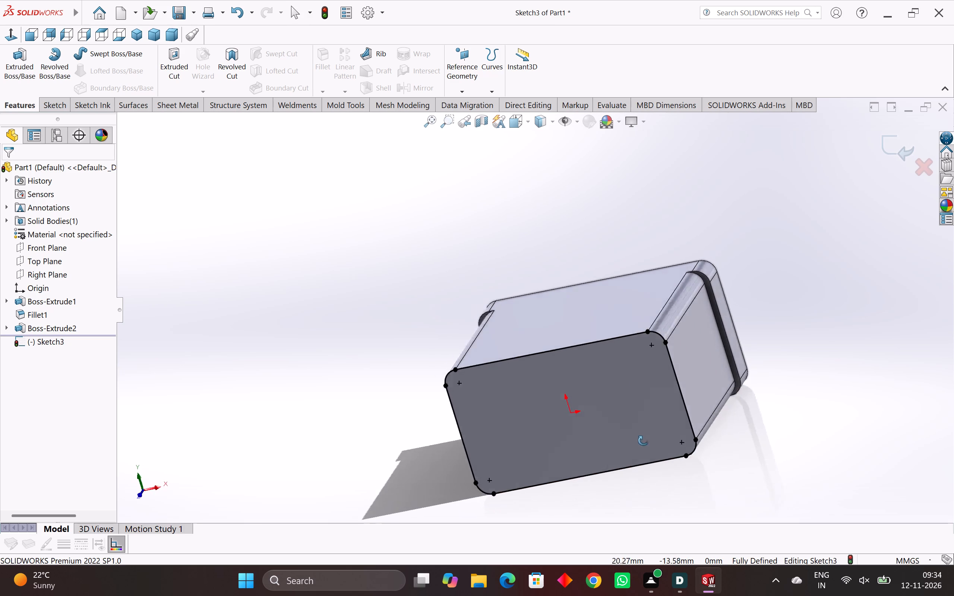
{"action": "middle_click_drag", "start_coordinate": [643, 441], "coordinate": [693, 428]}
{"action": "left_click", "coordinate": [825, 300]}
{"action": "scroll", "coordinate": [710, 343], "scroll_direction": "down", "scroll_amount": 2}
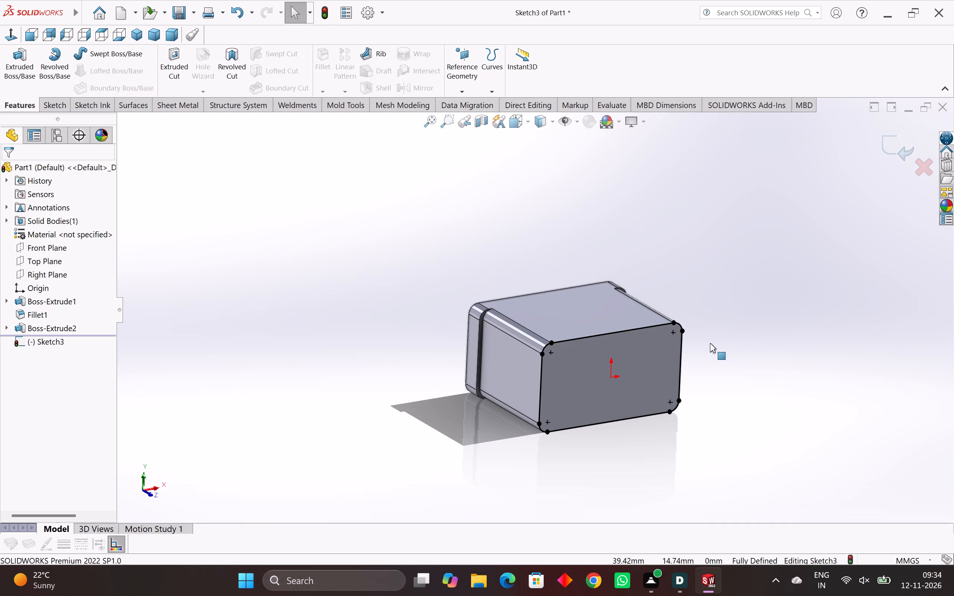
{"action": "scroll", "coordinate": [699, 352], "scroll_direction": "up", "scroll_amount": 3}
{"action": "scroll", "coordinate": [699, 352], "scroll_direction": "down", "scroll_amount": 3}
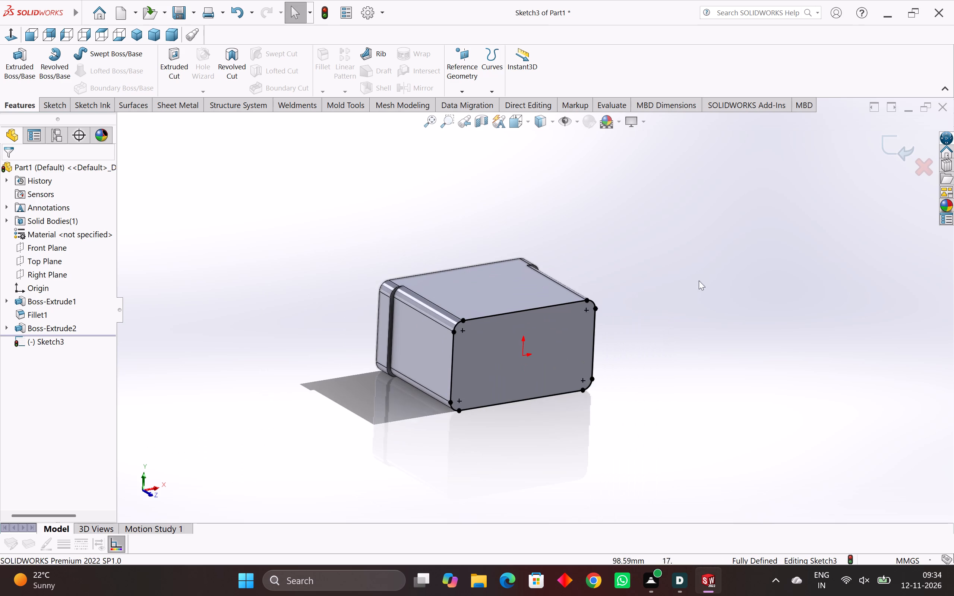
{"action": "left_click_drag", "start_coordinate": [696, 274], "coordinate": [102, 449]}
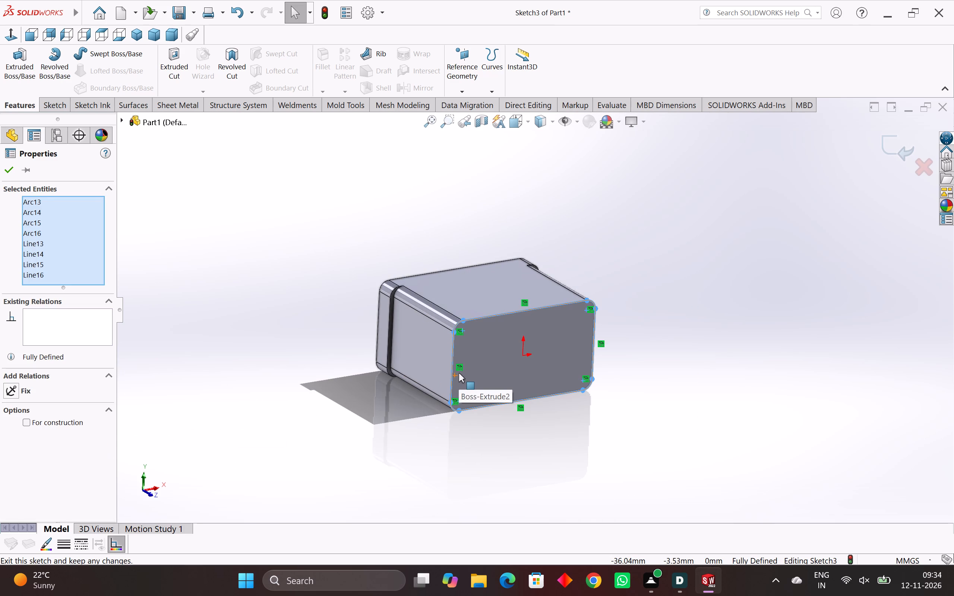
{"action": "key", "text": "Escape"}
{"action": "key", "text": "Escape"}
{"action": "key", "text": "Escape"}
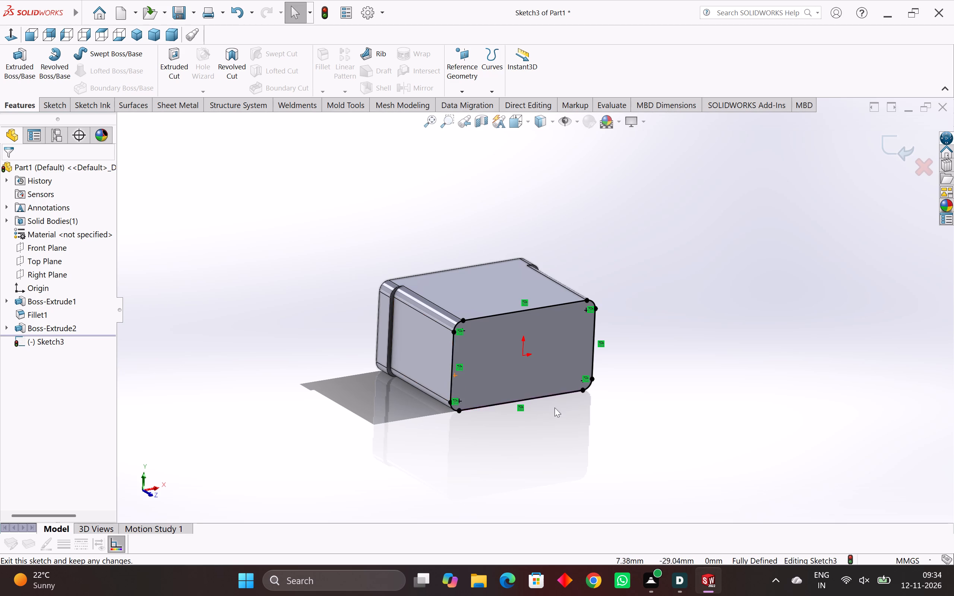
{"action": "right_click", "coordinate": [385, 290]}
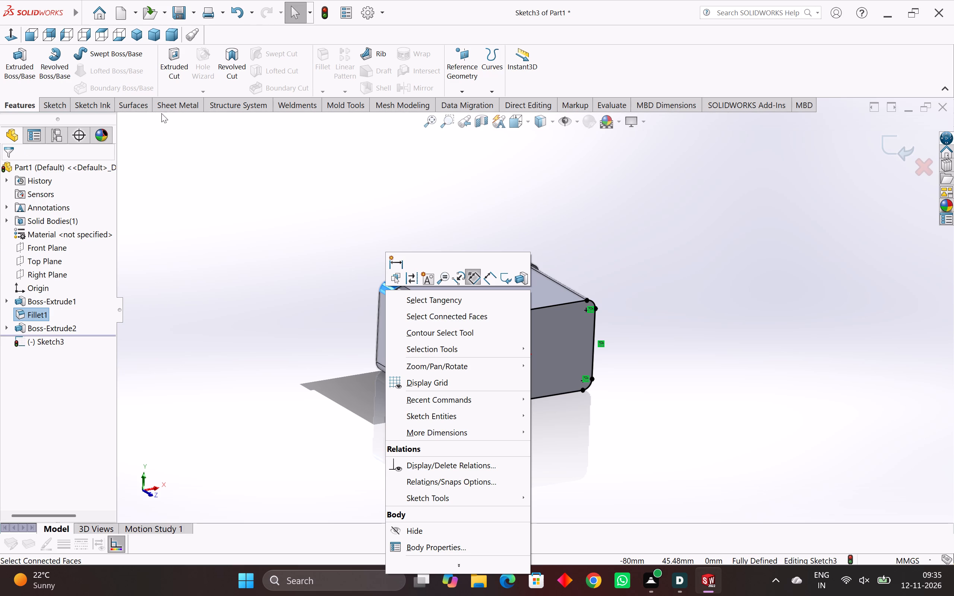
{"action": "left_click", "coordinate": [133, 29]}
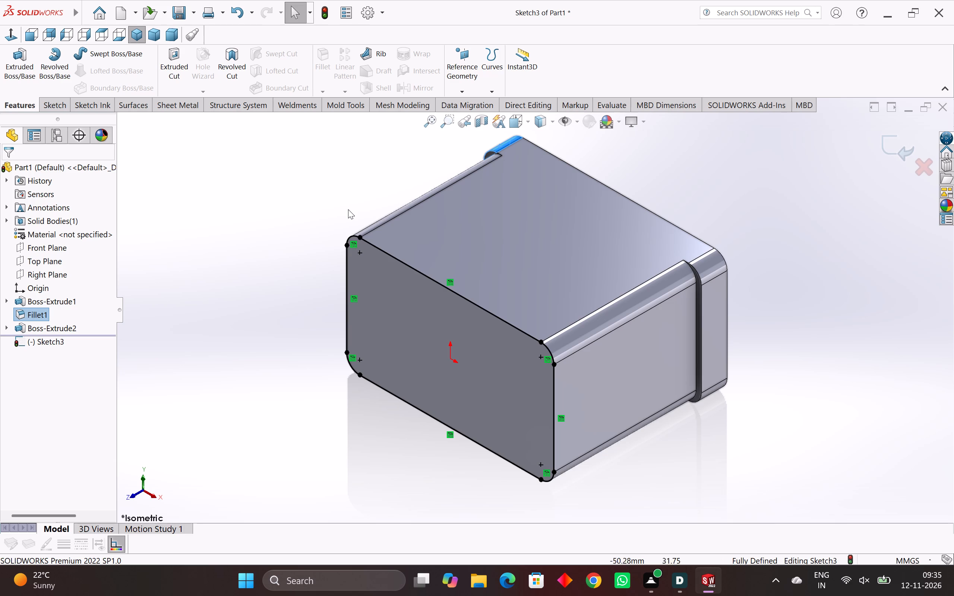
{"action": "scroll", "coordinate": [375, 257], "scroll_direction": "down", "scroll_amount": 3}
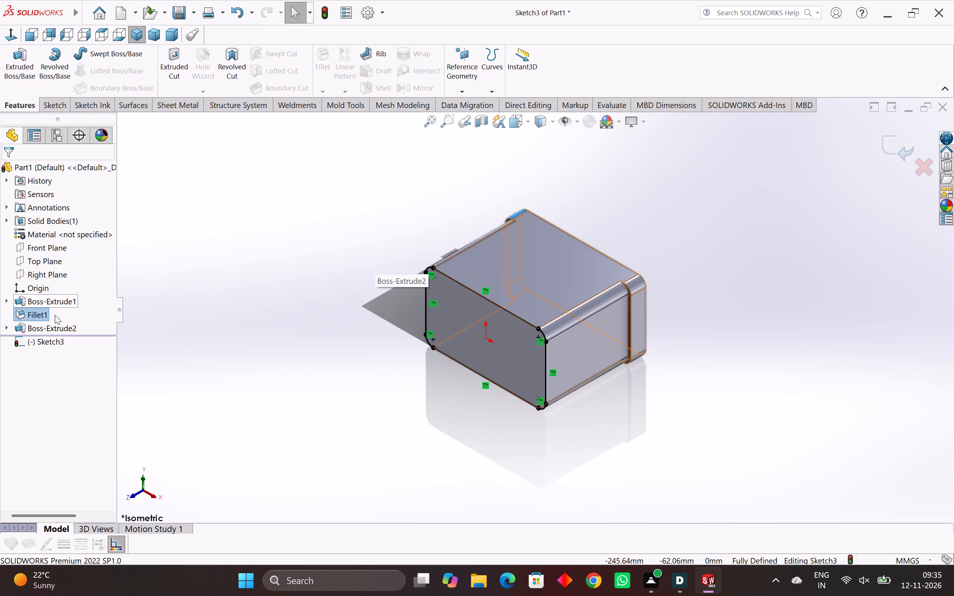
Undo the converted outline and the sketch on the end face of the 55 mm boss.
{"action": "right_click", "coordinate": [61, 339]}
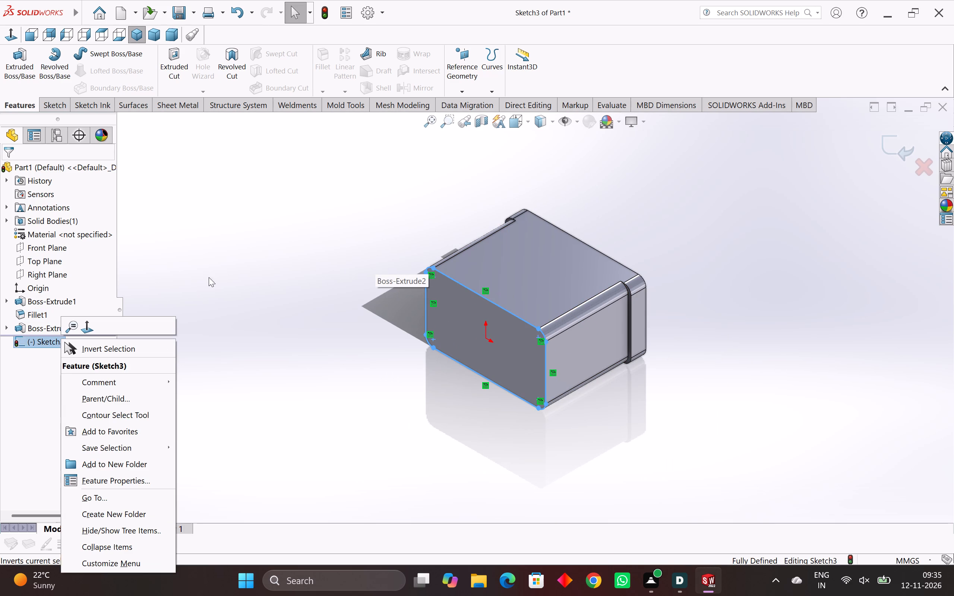
{"action": "left_click", "coordinate": [231, 250]}
{"action": "key", "text": "ctrl+z"}
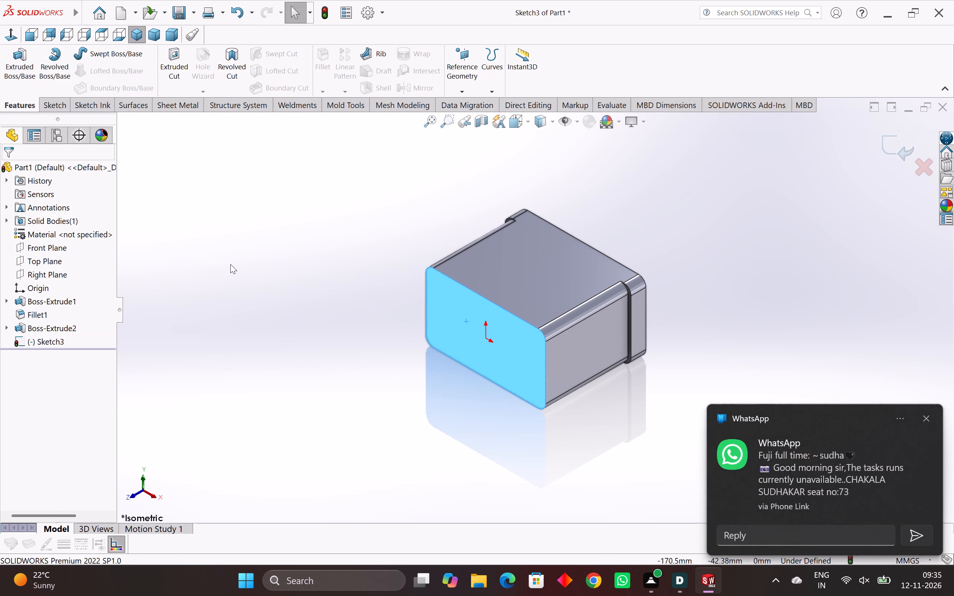
{"action": "key", "text": "ctrl+z"}
{"action": "key", "text": "Escape"}
{"action": "key", "text": "Escape"}
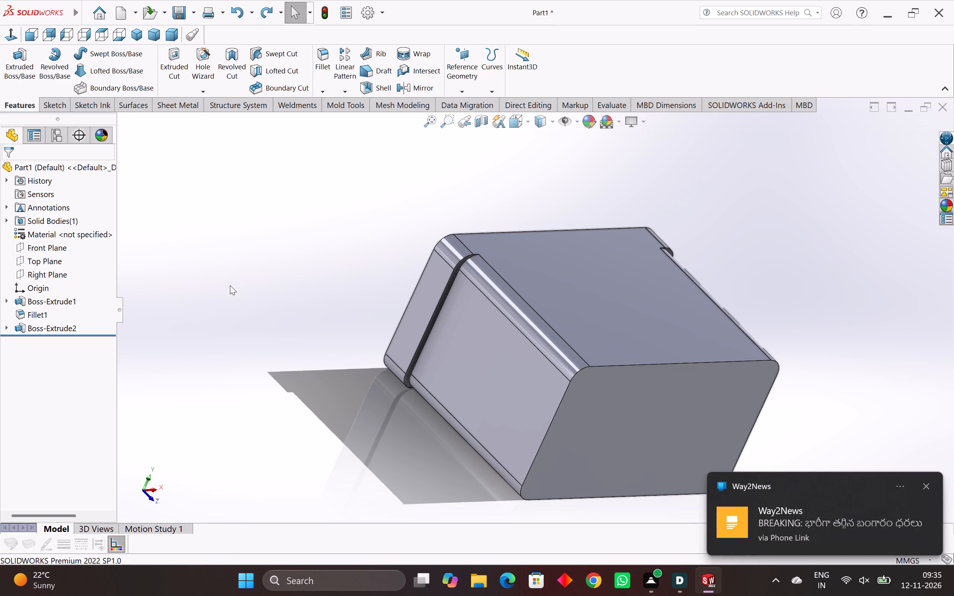
Set the radius of the plate's four corner fillets to 2 mm.
{"action": "scroll", "coordinate": [612, 376], "scroll_direction": "down", "scroll_amount": 2}
{"action": "middle_click_drag", "start_coordinate": [612, 377], "coordinate": [616, 324]}
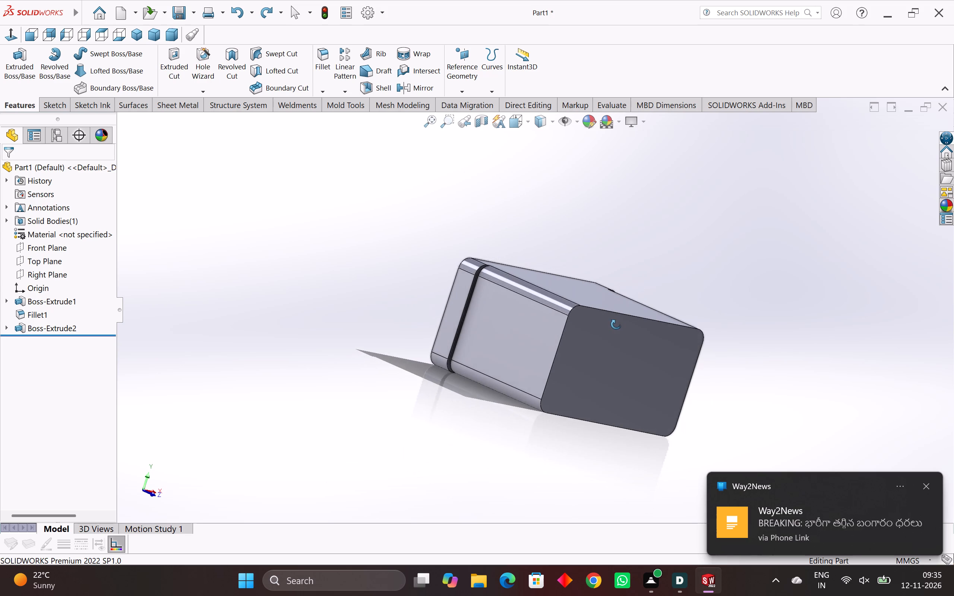
{"action": "middle_click_drag", "start_coordinate": [616, 324], "coordinate": [631, 316]}
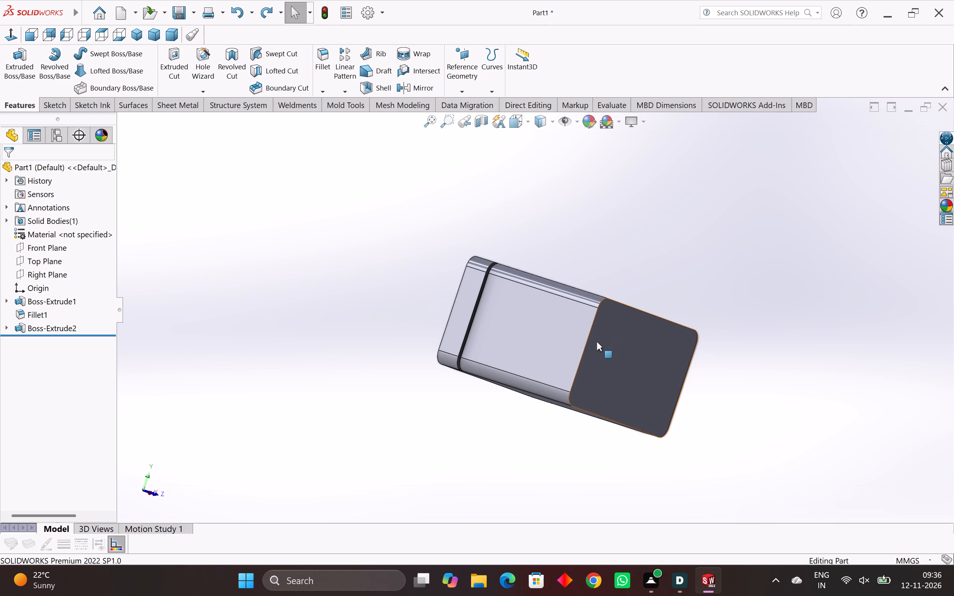
{"action": "right_click", "coordinate": [35, 318]}
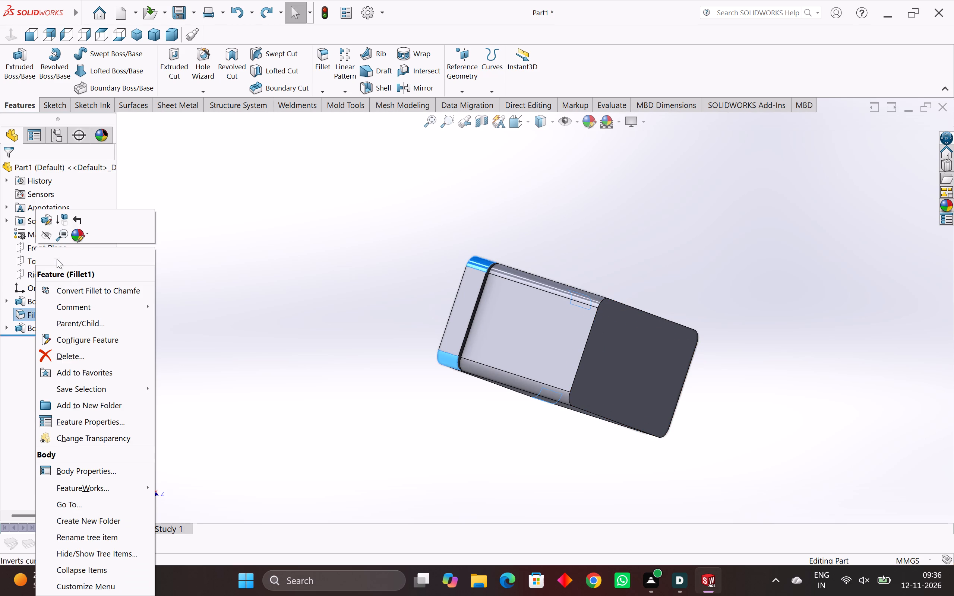
{"action": "left_click", "coordinate": [48, 221]}
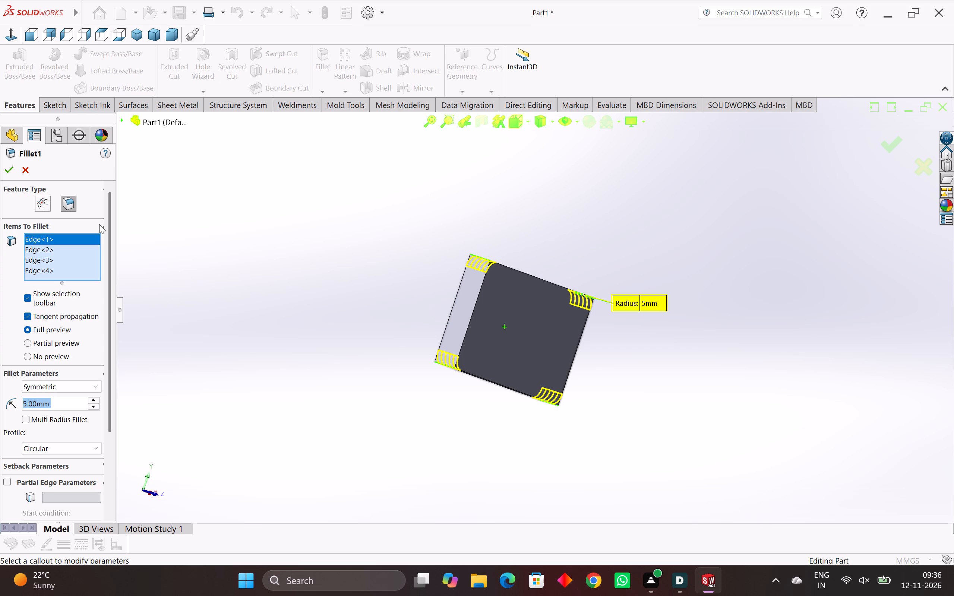
{"action": "key", "text": "2"}
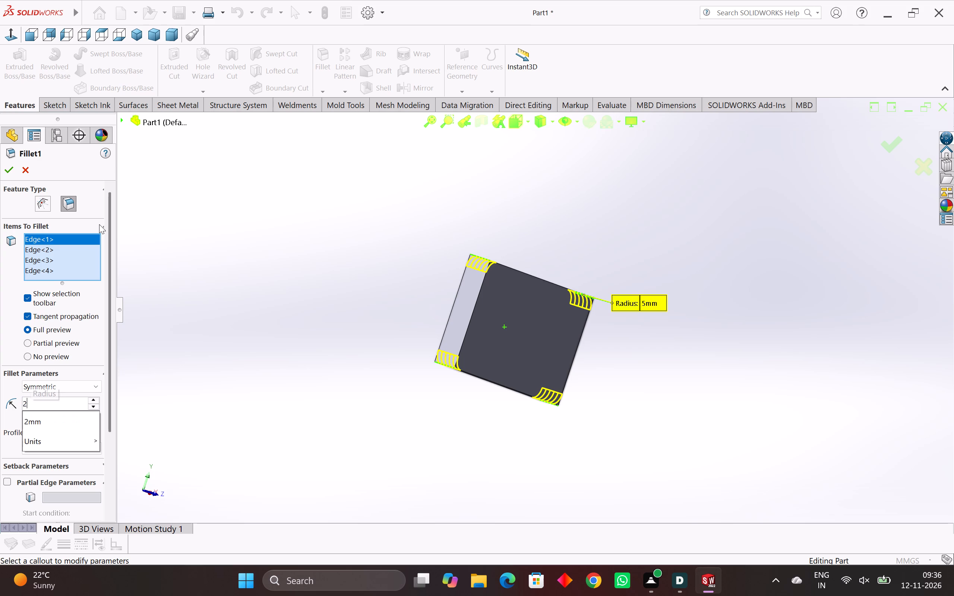
{"action": "key", "text": "Return"}
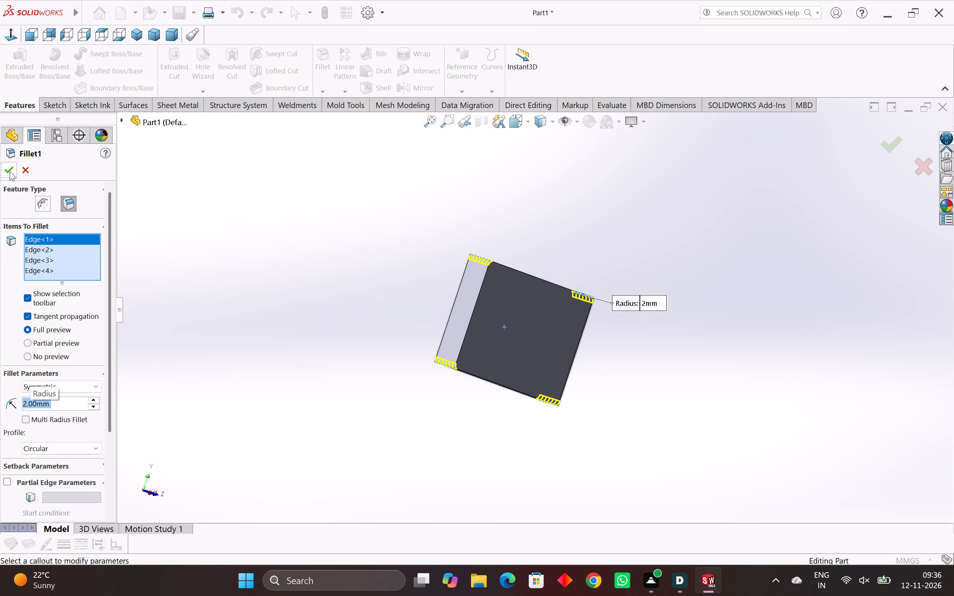
{"action": "left_click", "coordinate": [10, 171]}
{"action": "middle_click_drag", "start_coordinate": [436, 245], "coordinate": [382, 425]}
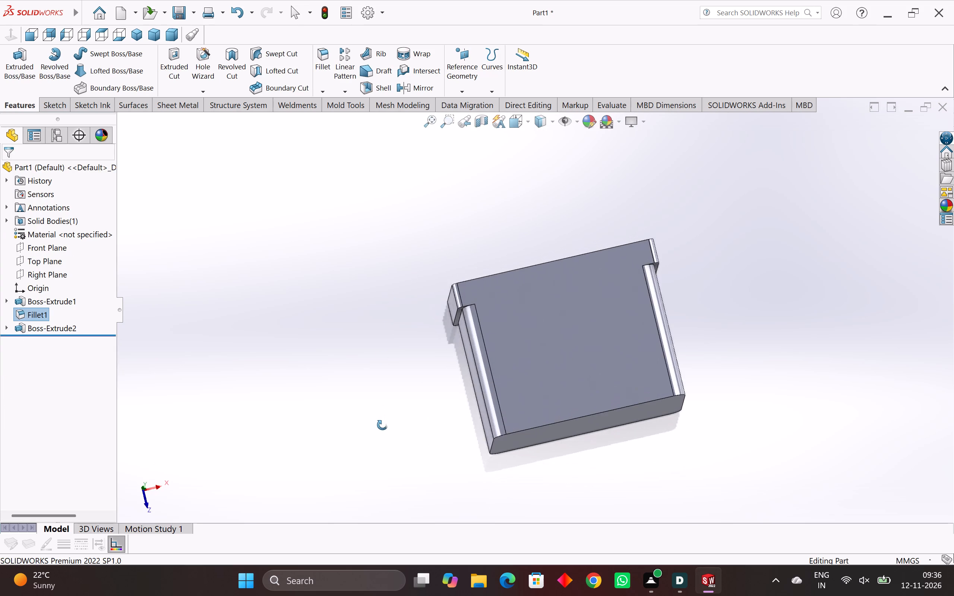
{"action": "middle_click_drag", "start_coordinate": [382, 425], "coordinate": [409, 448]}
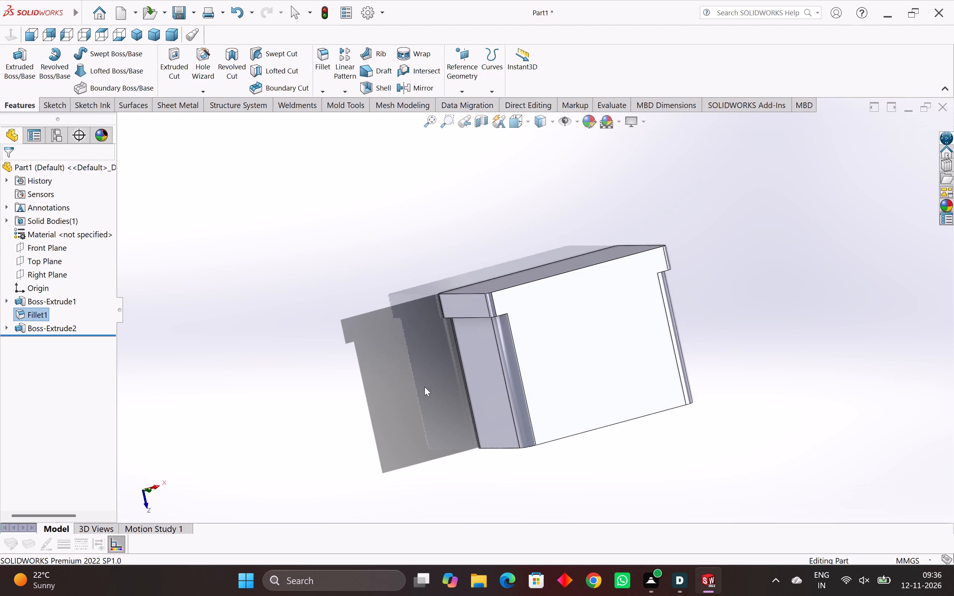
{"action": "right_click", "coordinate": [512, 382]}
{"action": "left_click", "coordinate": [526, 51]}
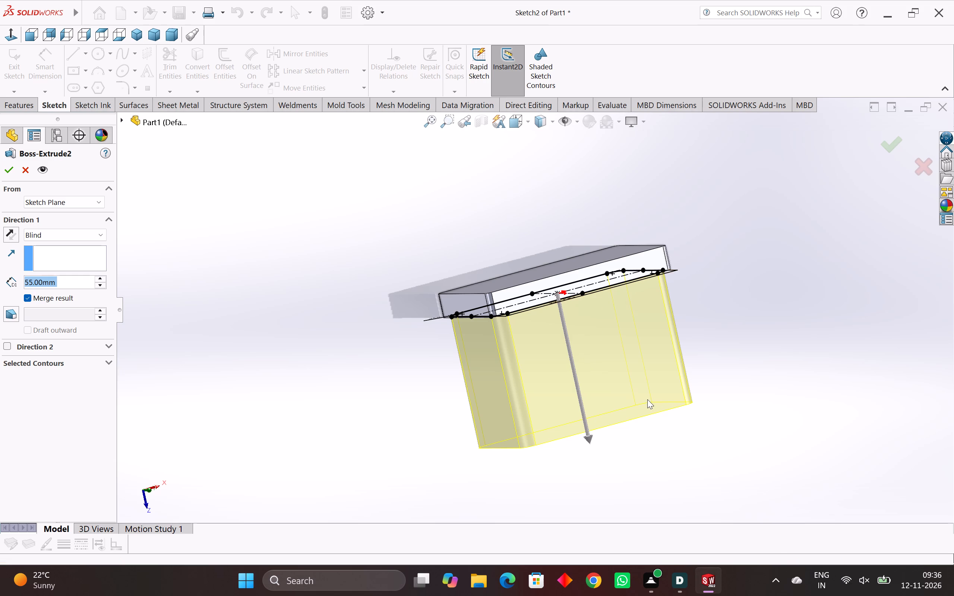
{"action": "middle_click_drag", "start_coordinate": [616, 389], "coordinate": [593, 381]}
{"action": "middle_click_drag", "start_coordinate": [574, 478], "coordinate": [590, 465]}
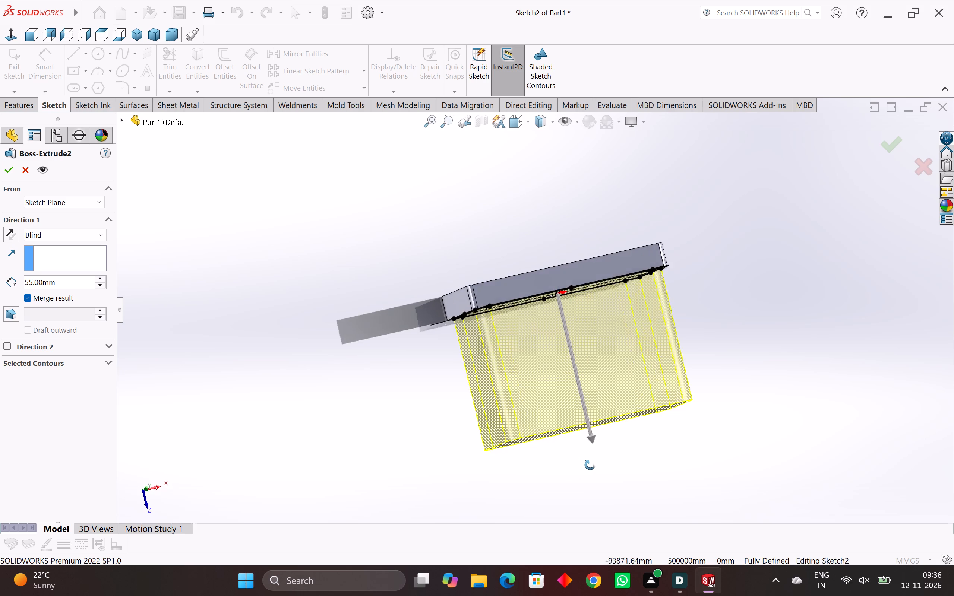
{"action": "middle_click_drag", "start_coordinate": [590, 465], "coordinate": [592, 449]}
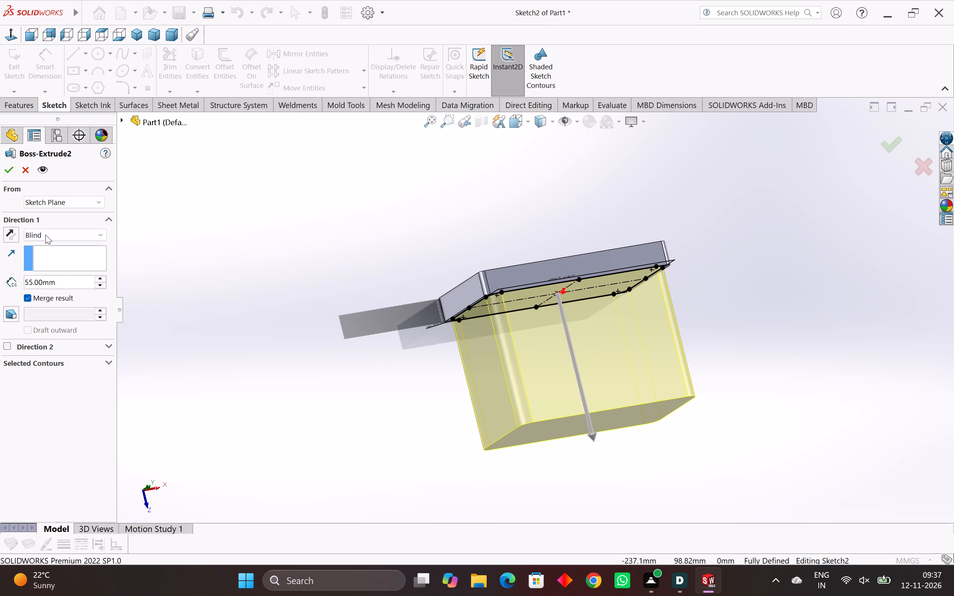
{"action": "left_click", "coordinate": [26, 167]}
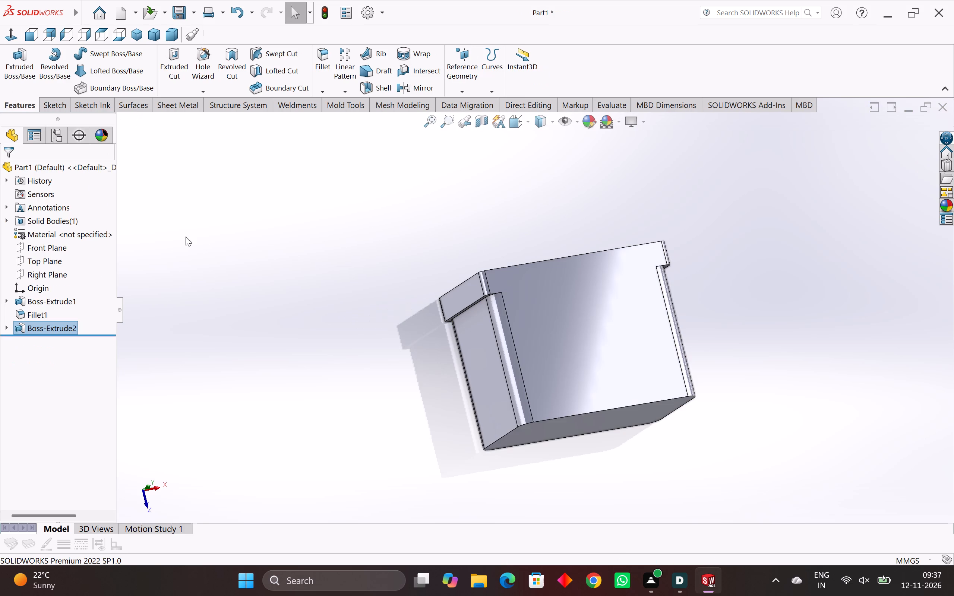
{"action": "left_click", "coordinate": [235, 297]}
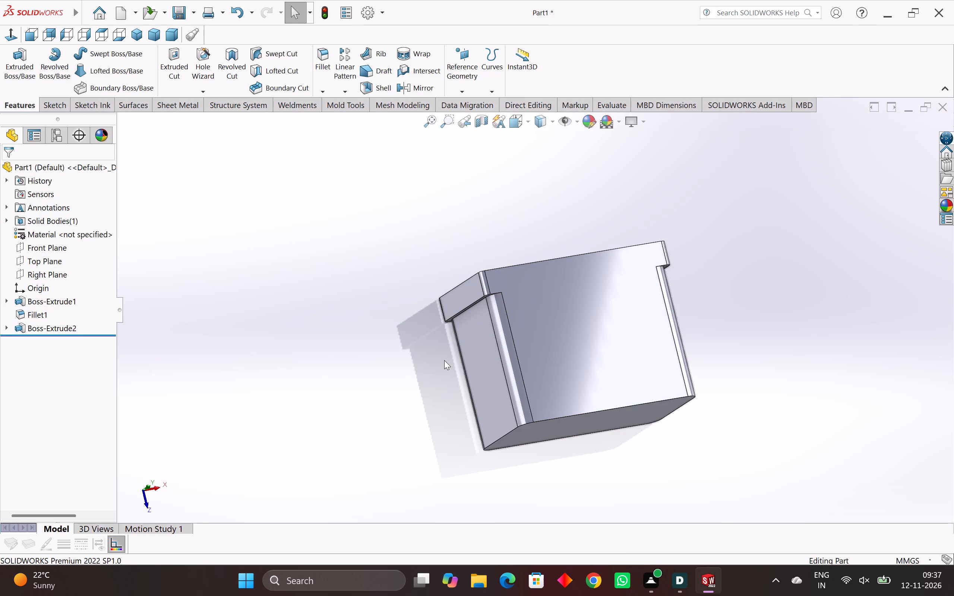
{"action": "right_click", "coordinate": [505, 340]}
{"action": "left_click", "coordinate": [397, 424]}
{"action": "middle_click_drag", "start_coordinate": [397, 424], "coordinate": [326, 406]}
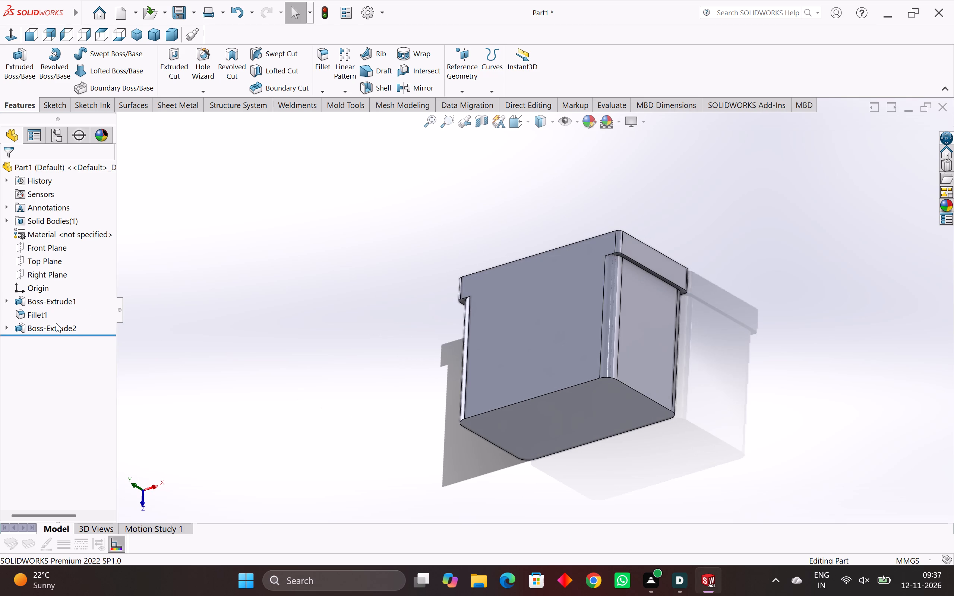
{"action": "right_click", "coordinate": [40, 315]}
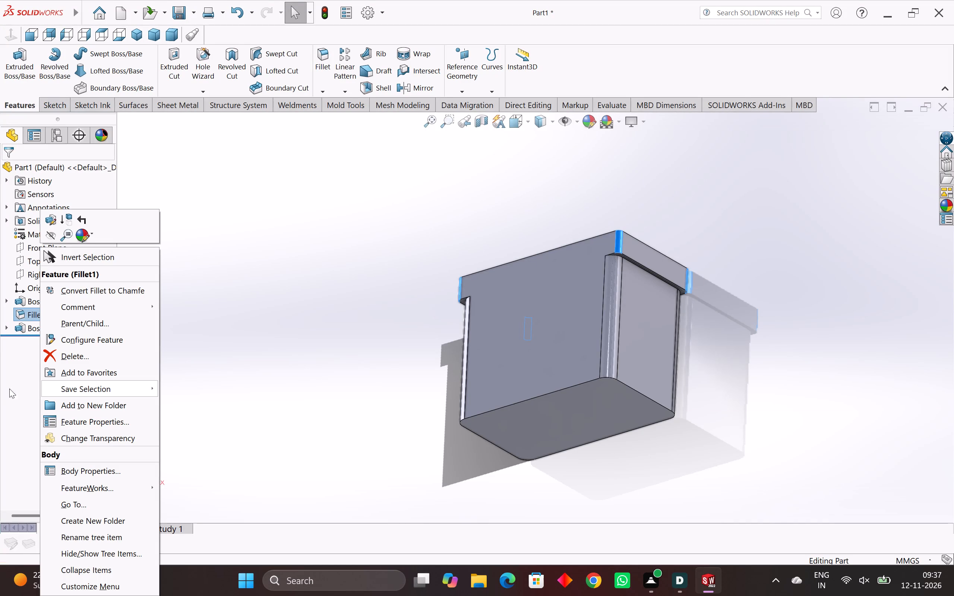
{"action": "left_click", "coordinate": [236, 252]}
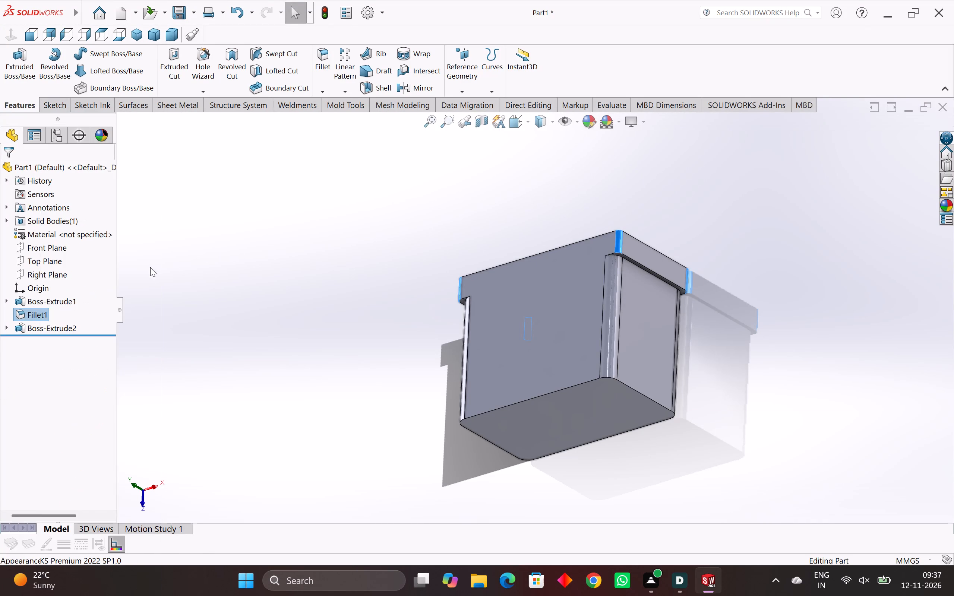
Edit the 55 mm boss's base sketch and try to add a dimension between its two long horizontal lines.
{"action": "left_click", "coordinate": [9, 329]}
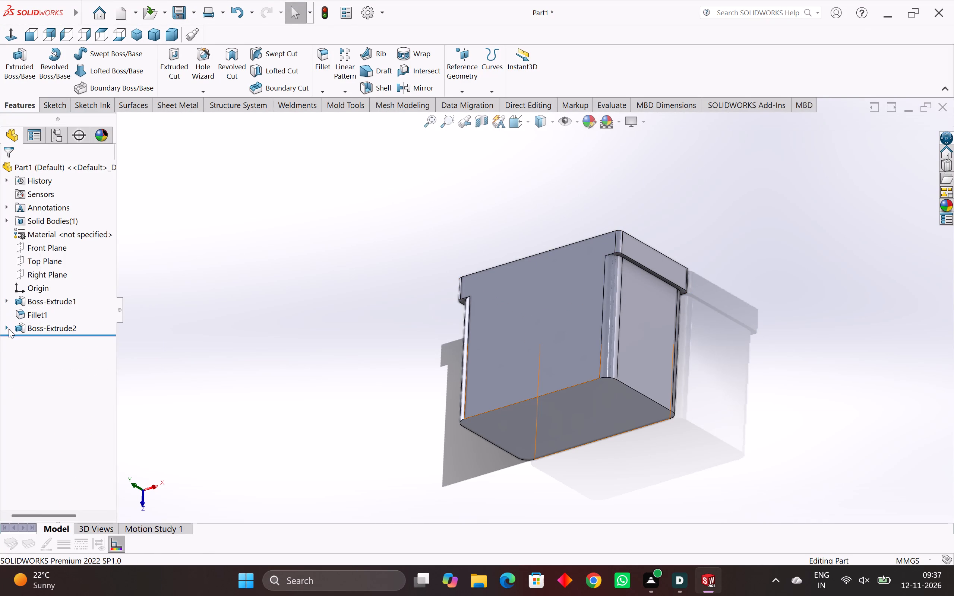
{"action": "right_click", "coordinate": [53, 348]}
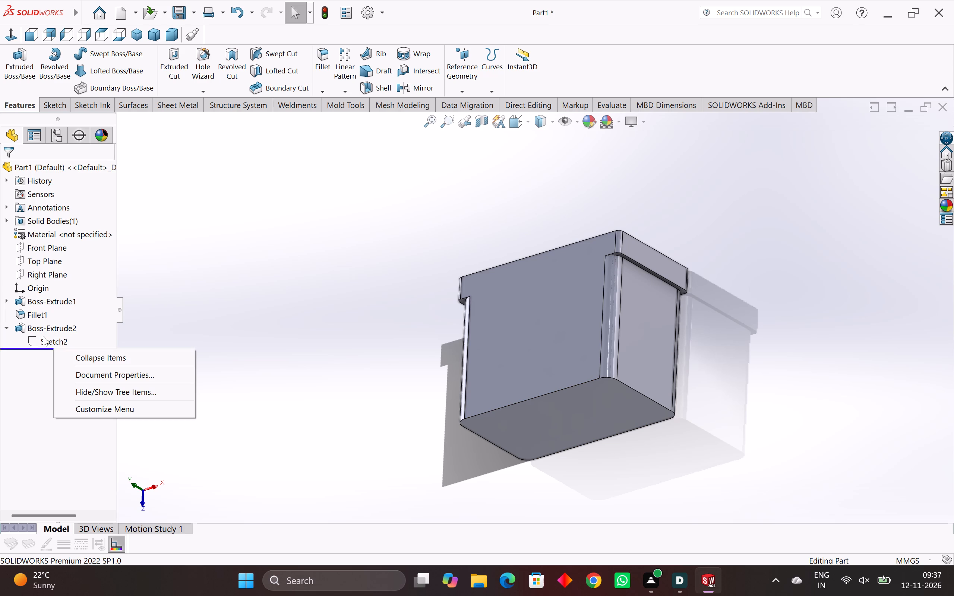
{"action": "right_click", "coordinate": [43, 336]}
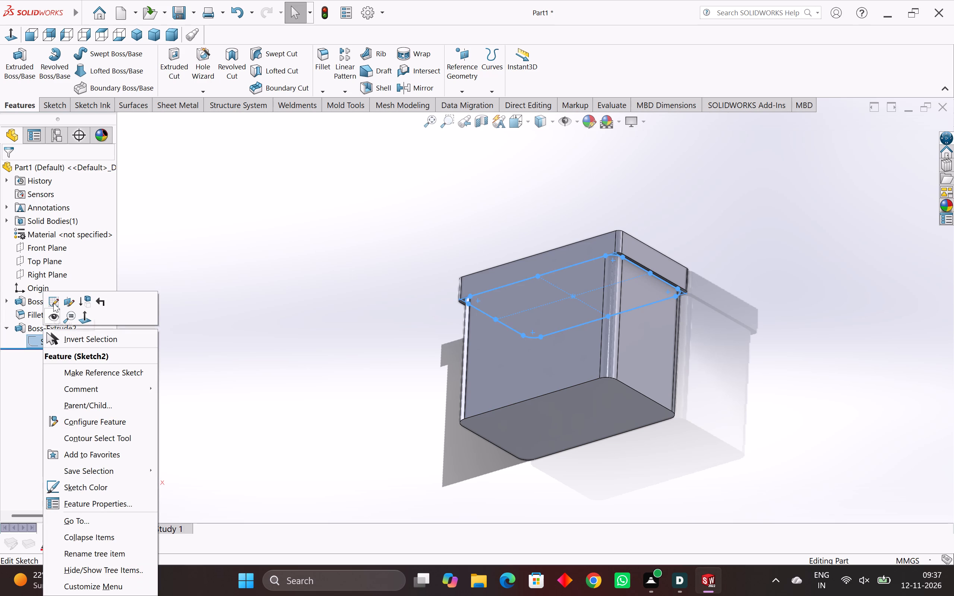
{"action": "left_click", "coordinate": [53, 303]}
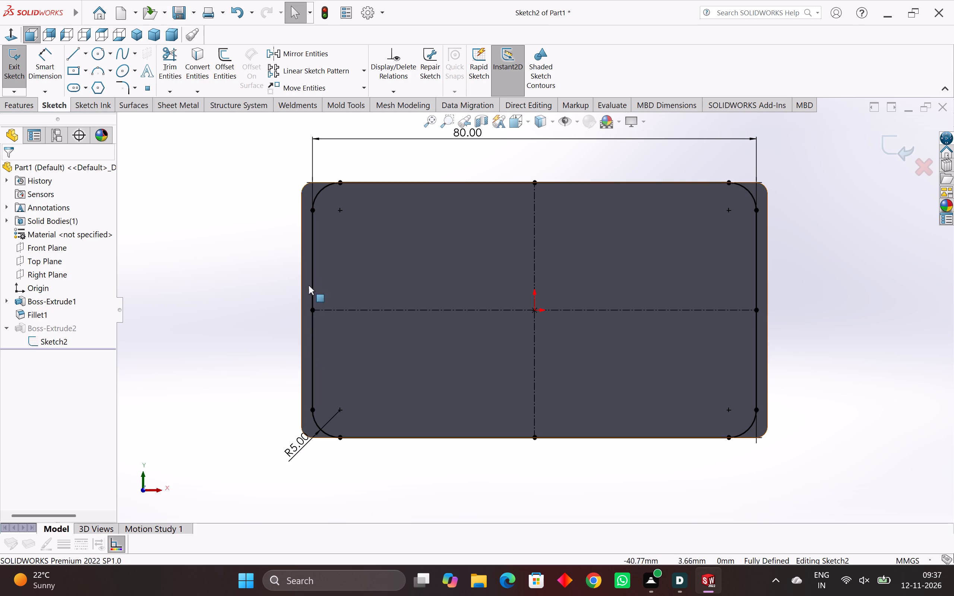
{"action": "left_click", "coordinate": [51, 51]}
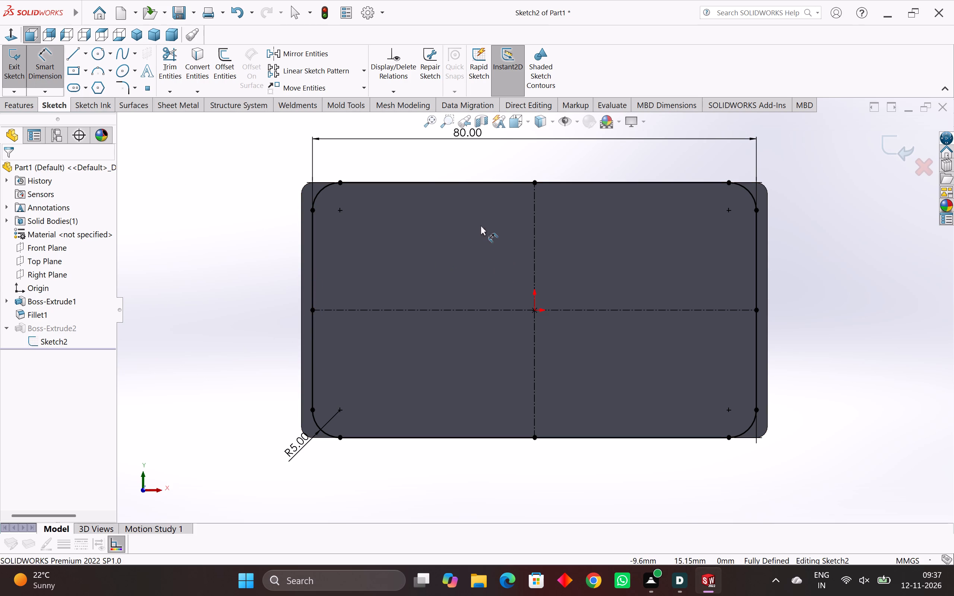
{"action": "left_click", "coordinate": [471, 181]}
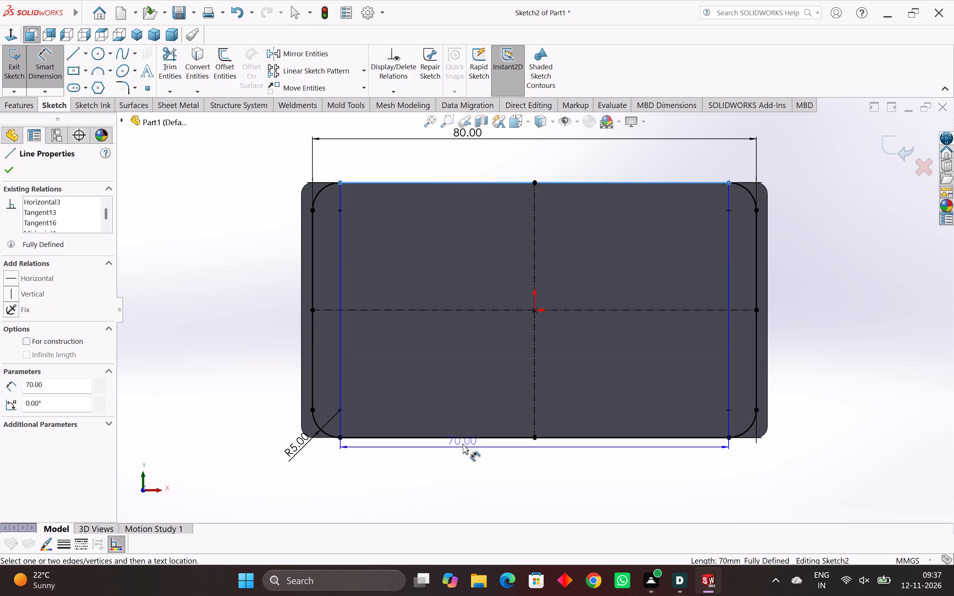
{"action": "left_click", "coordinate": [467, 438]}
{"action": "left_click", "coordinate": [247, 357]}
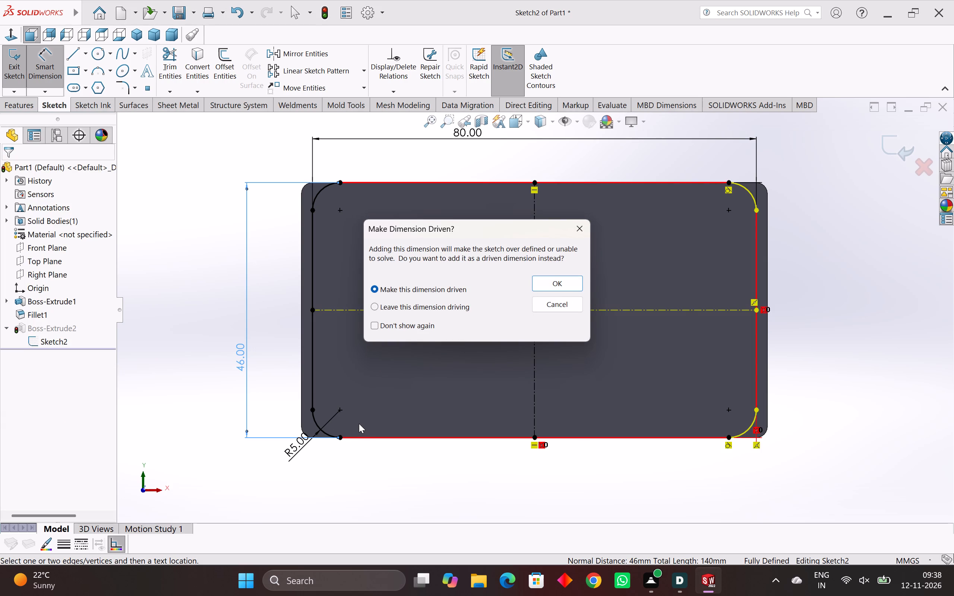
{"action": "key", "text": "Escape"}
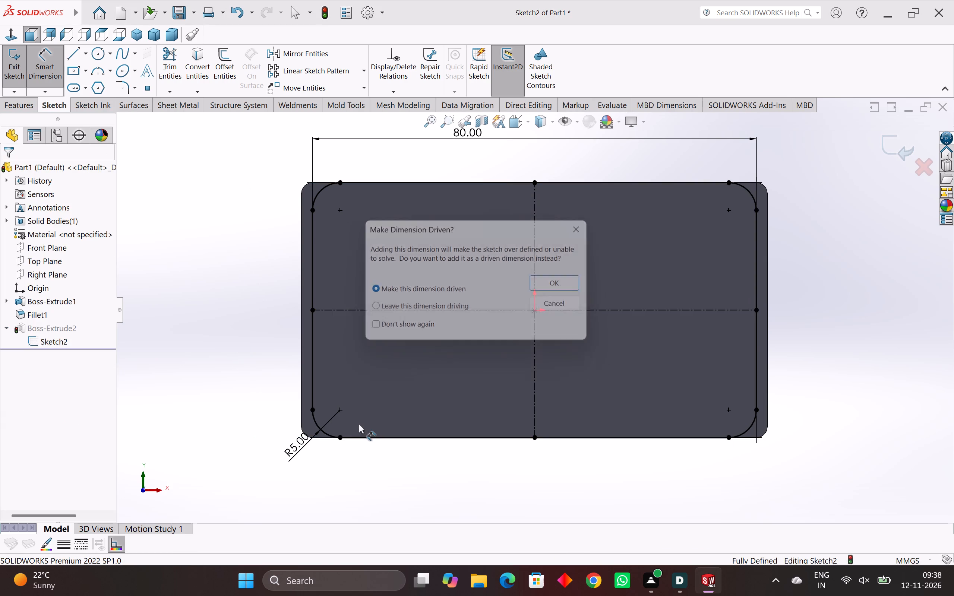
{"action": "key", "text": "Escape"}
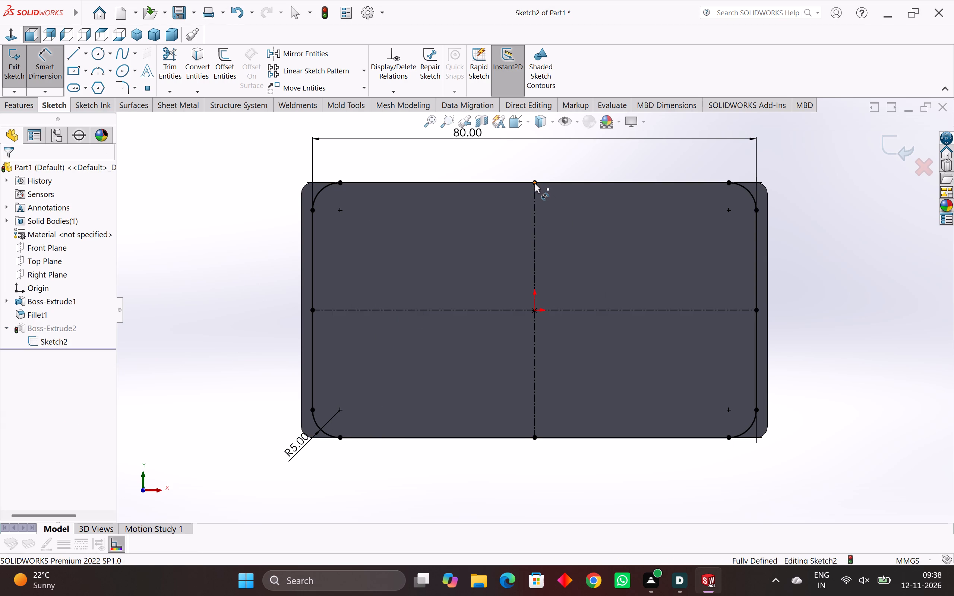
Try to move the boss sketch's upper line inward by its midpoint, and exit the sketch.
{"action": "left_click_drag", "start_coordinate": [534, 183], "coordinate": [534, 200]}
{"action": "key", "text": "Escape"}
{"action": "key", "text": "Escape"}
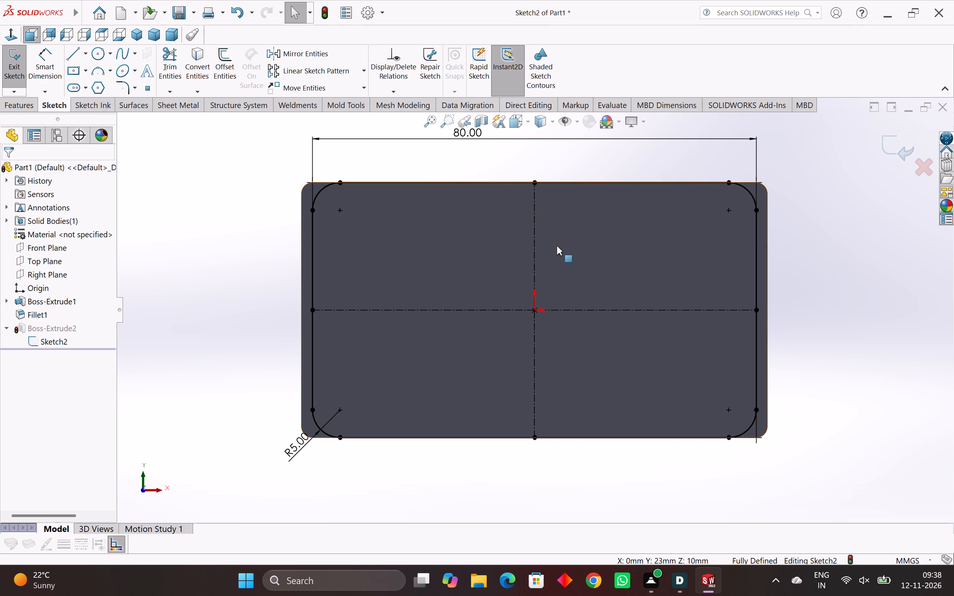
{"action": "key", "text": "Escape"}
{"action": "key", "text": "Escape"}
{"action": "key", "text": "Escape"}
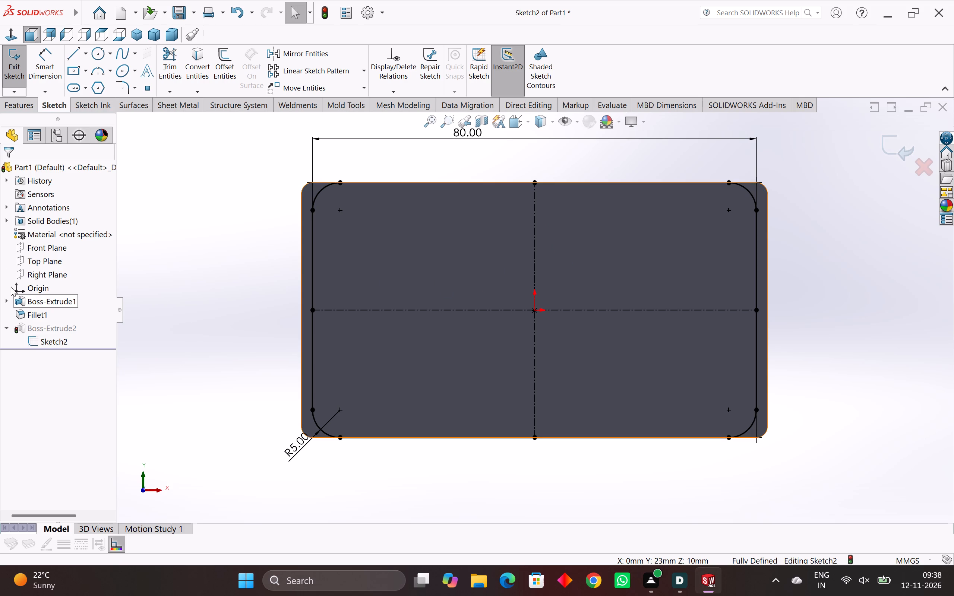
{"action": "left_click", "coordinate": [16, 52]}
Delete the 55 mm boss extrusion from the part while keeping its sketch.
{"action": "right_click", "coordinate": [63, 329]}
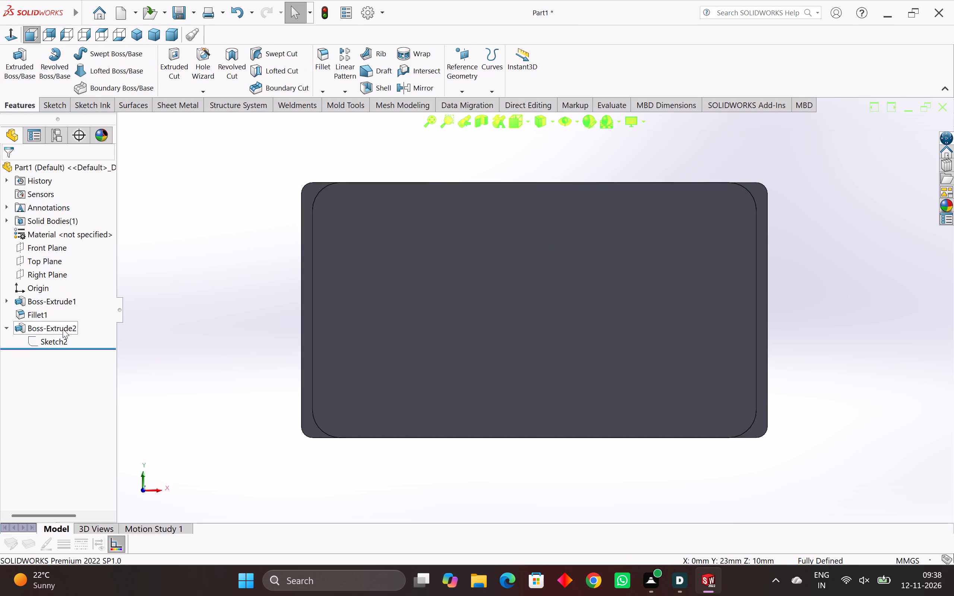
{"action": "left_click", "coordinate": [133, 360]}
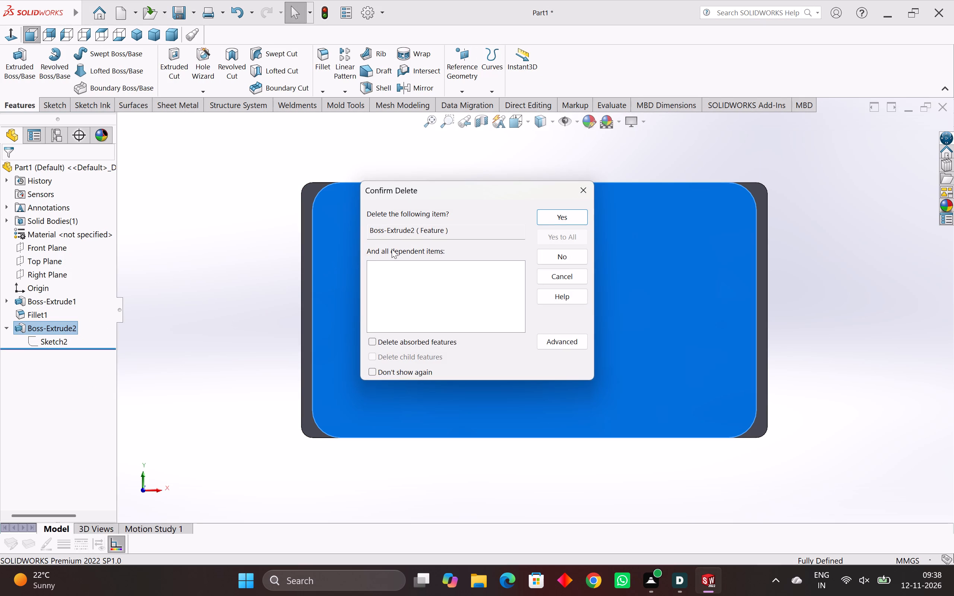
{"action": "left_click", "coordinate": [574, 218]}
Delete the leftover rounded-rectangle sketch of the boss from the plate's face.
{"action": "middle_click_drag", "start_coordinate": [568, 307], "coordinate": [600, 364]}
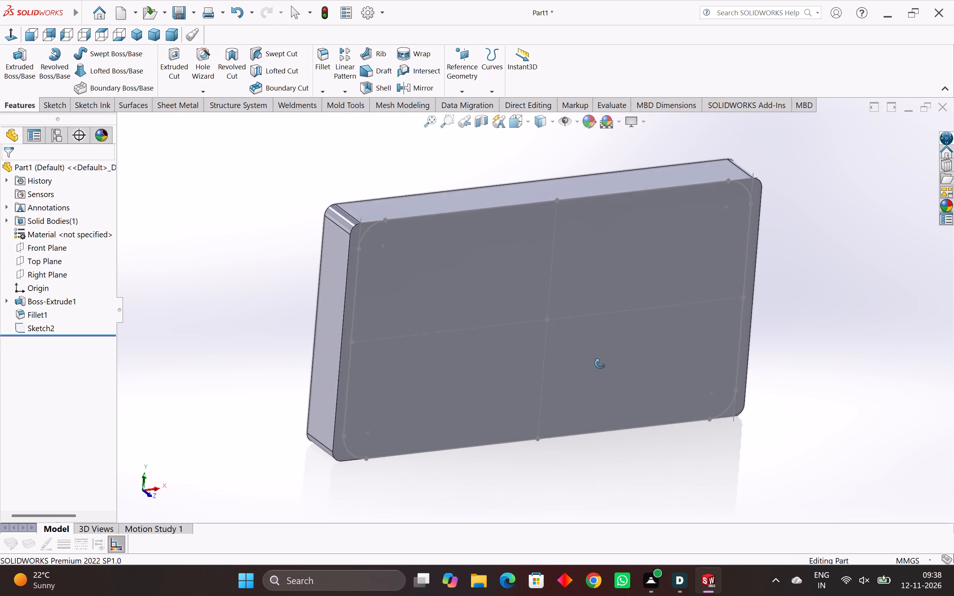
{"action": "middle_click_drag", "start_coordinate": [600, 364], "coordinate": [565, 375]}
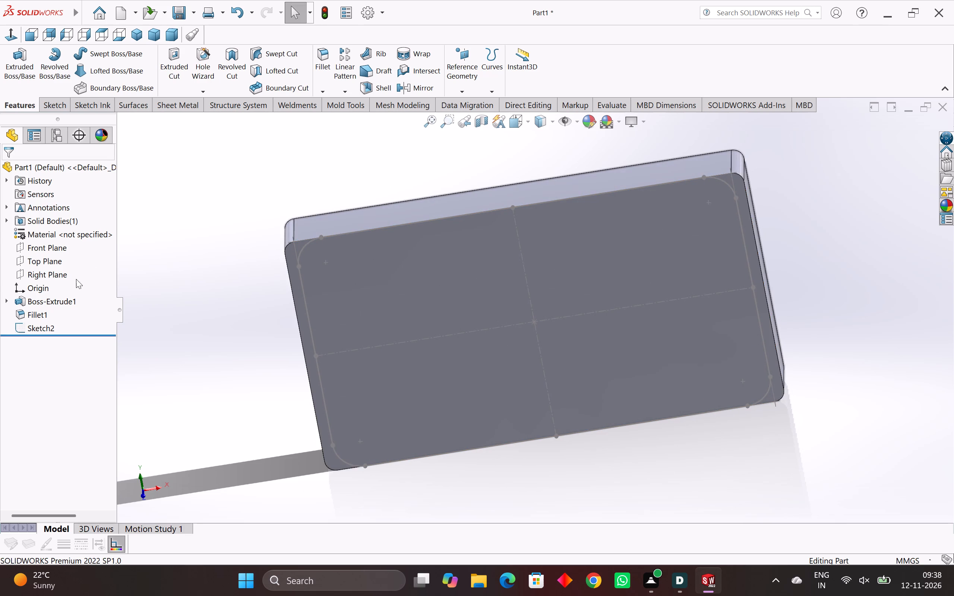
{"action": "right_click", "coordinate": [49, 330]}
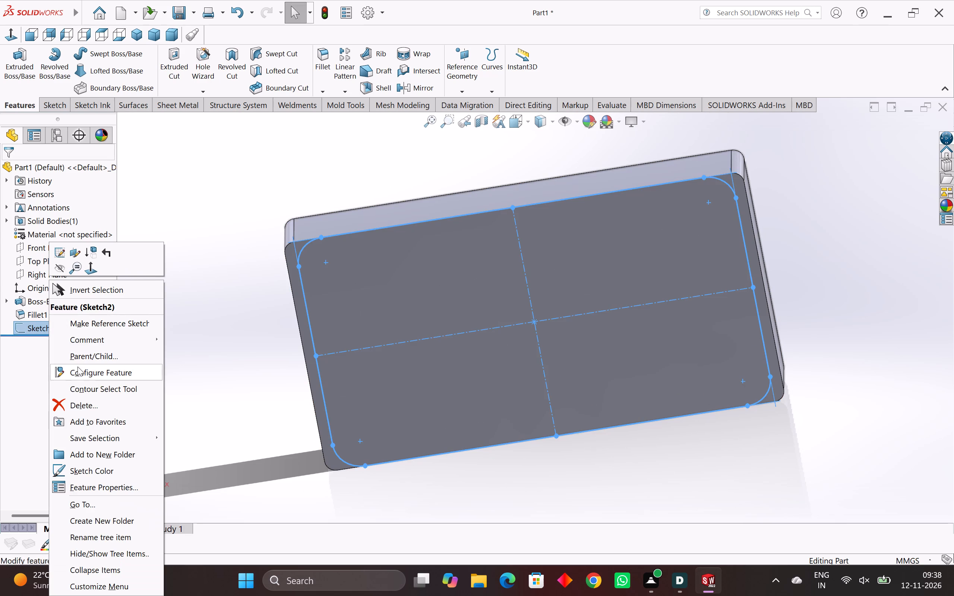
{"action": "left_click", "coordinate": [80, 398]}
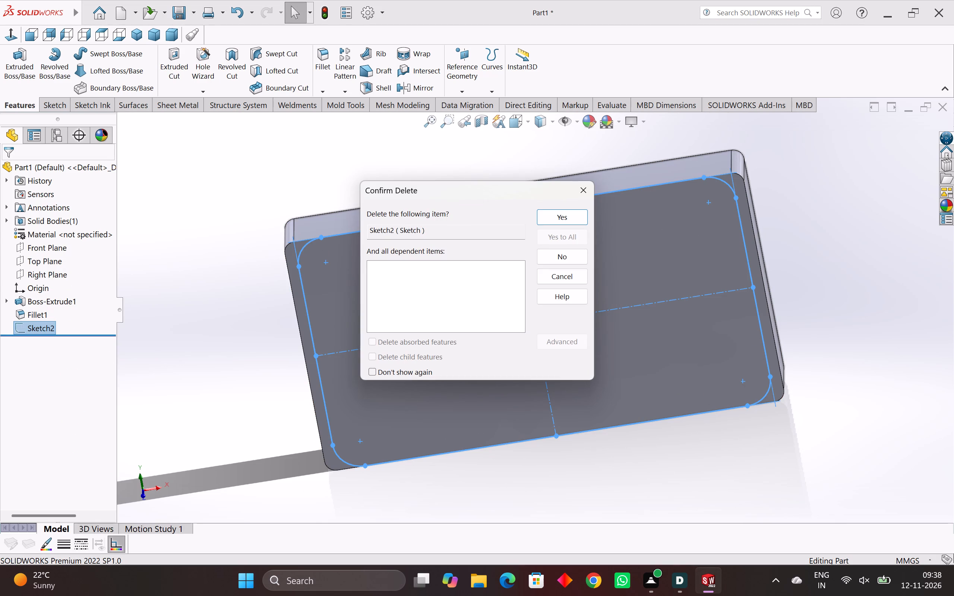
{"action": "left_click", "coordinate": [558, 222]}
On the plate's large face, sketch an 80 x 45 mm center rectangle centred on the origin.
{"action": "middle_click_drag", "start_coordinate": [362, 349], "coordinate": [387, 357]}
{"action": "left_click", "coordinate": [487, 301]}
{"action": "left_click", "coordinate": [526, 276]}
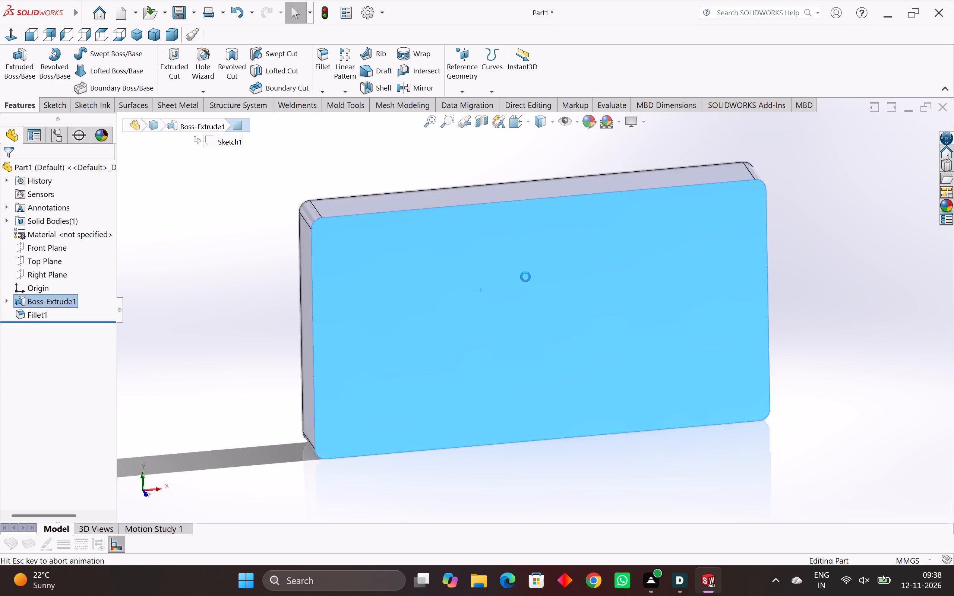
{"action": "left_click", "coordinate": [812, 230]}
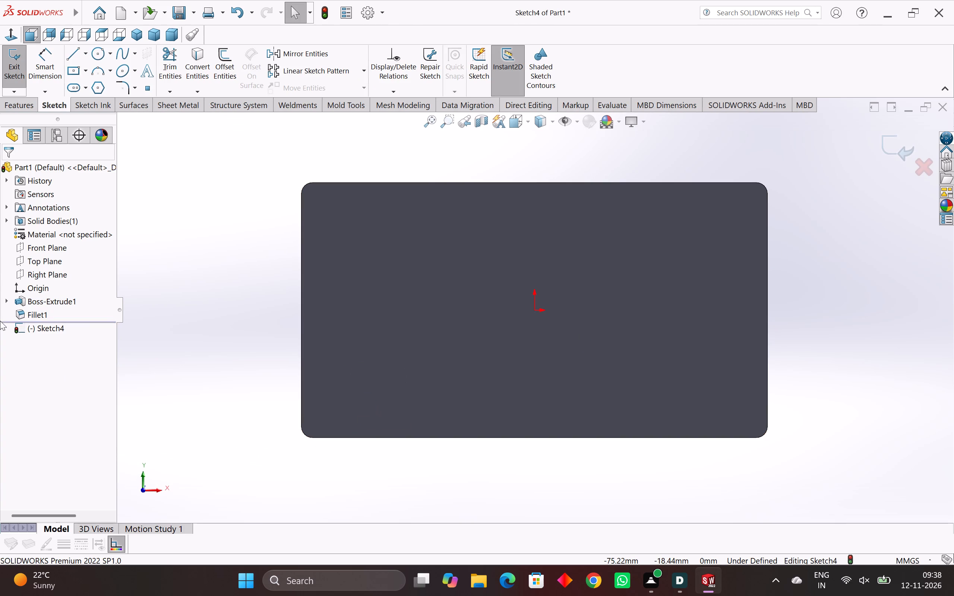
{"action": "left_click", "coordinate": [73, 70]}
{"action": "left_click", "coordinate": [534, 311]}
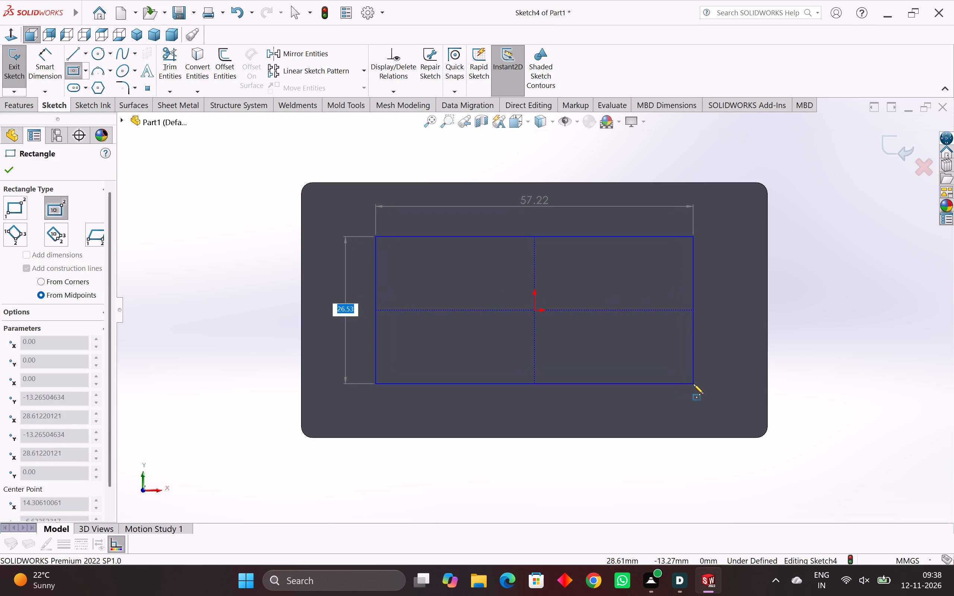
{"action": "type", "text": "45"}
{"action": "key", "text": "Return"}
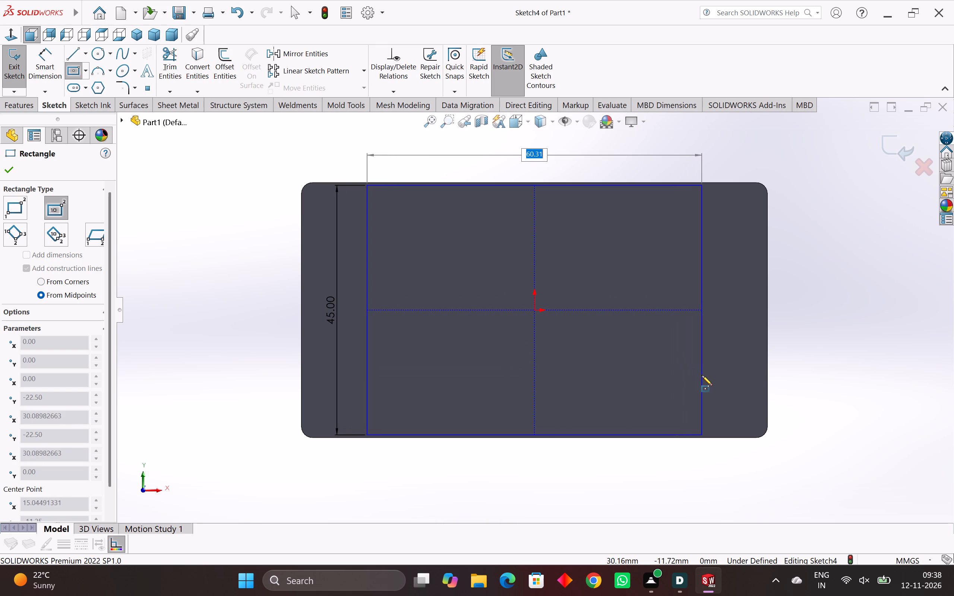
{"action": "type", "text": "80"}
{"action": "key", "text": "Return"}
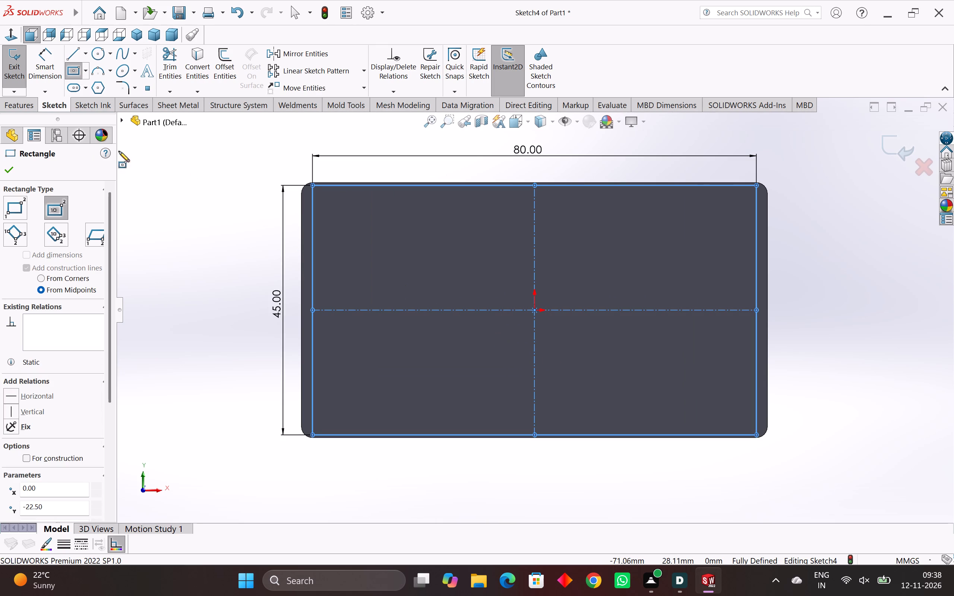
{"action": "left_click", "coordinate": [6, 177]}
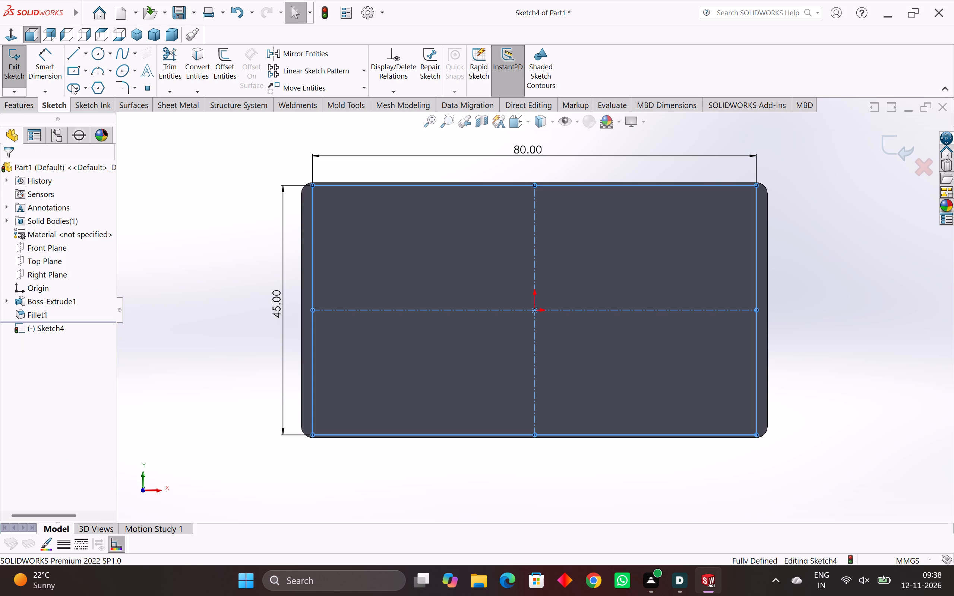
Round all four corners of the 80 x 45 mm rectangle with 5 mm sketch fillets.
{"action": "left_click", "coordinate": [123, 86]}
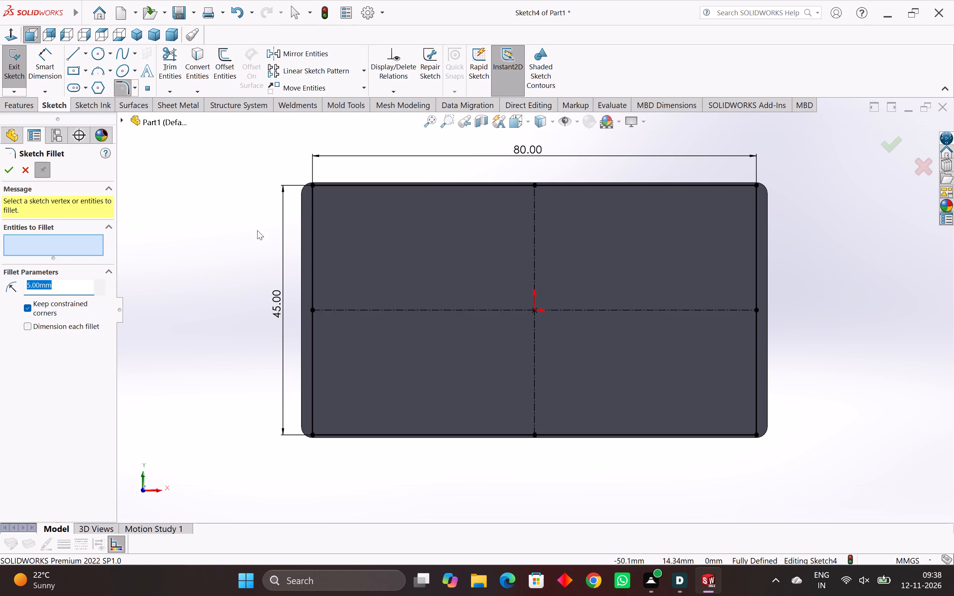
{"action": "left_click", "coordinate": [313, 184]}
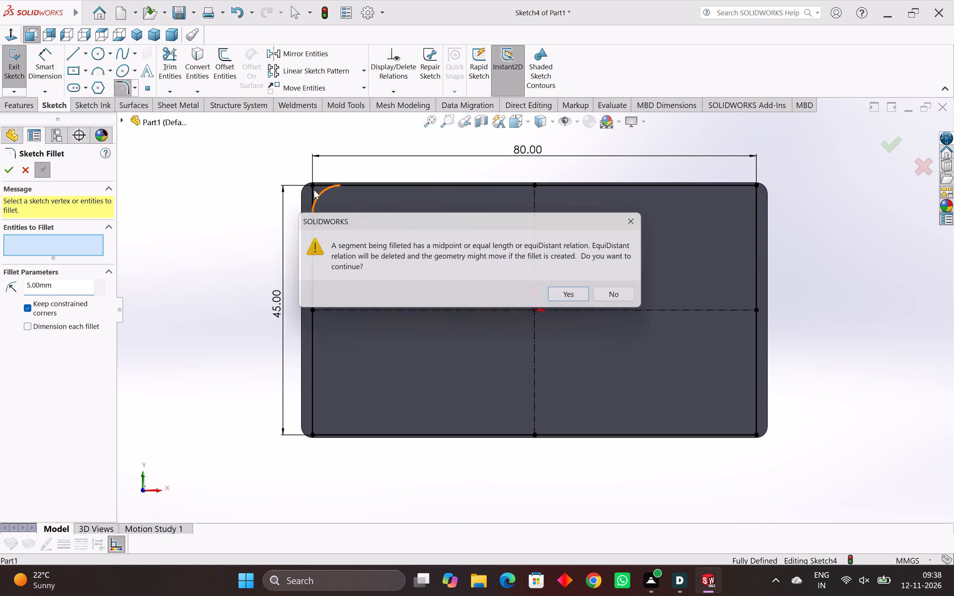
{"action": "left_click", "coordinate": [584, 297]}
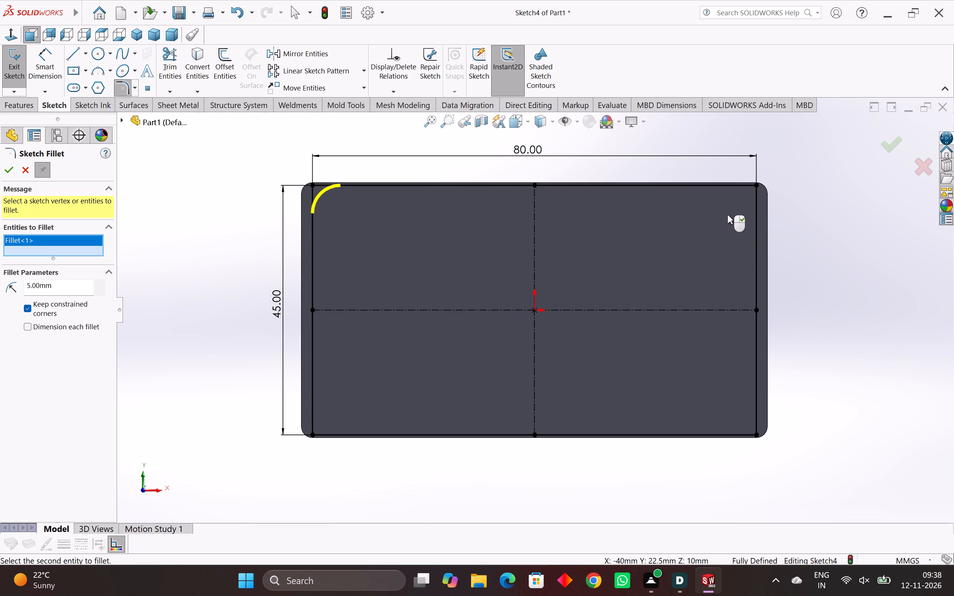
{"action": "left_click", "coordinate": [755, 187]}
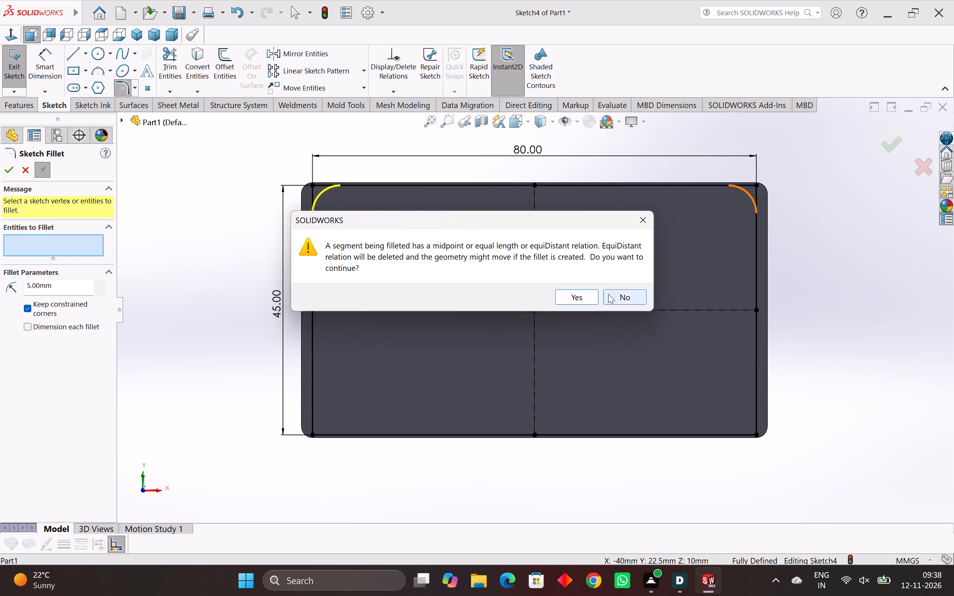
{"action": "left_click", "coordinate": [587, 301]}
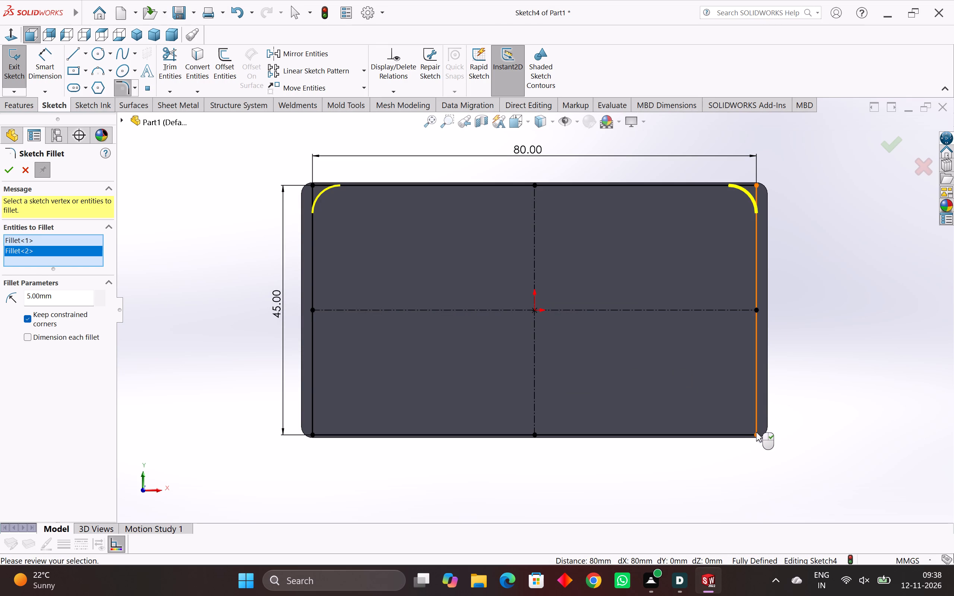
{"action": "left_click", "coordinate": [756, 432]}
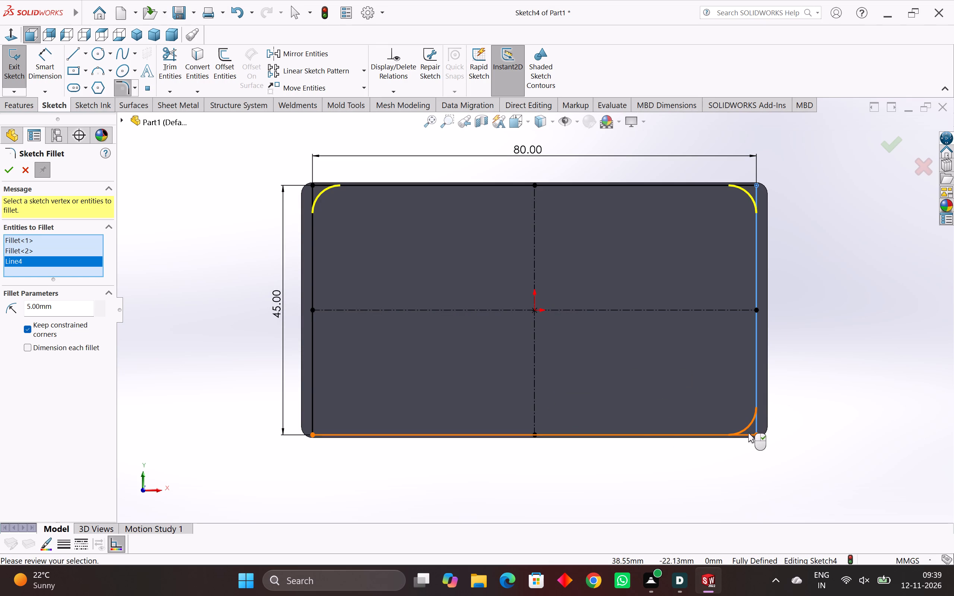
{"action": "left_click", "coordinate": [748, 433]}
{"action": "left_click", "coordinate": [575, 297]}
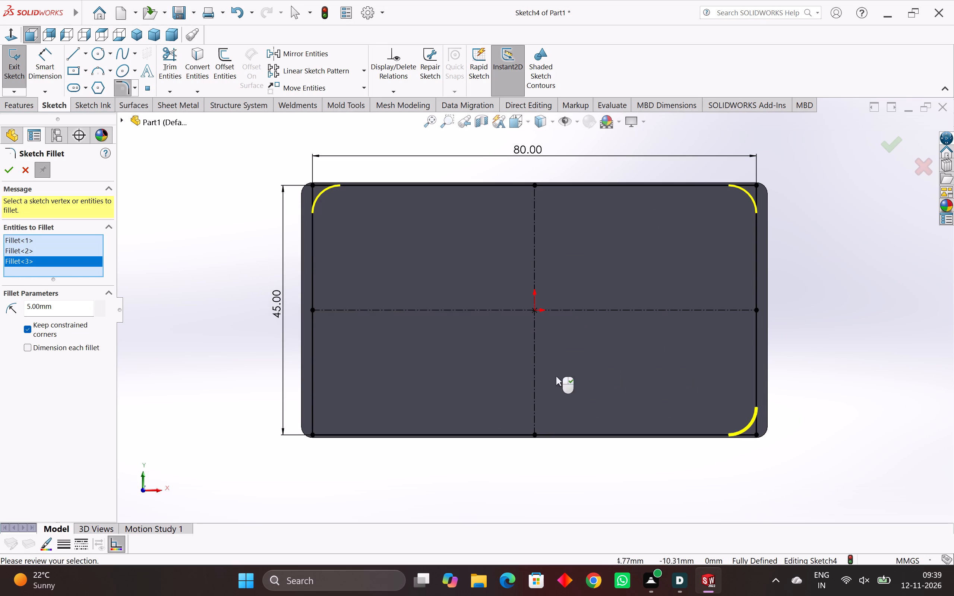
{"action": "left_click", "coordinate": [312, 433]}
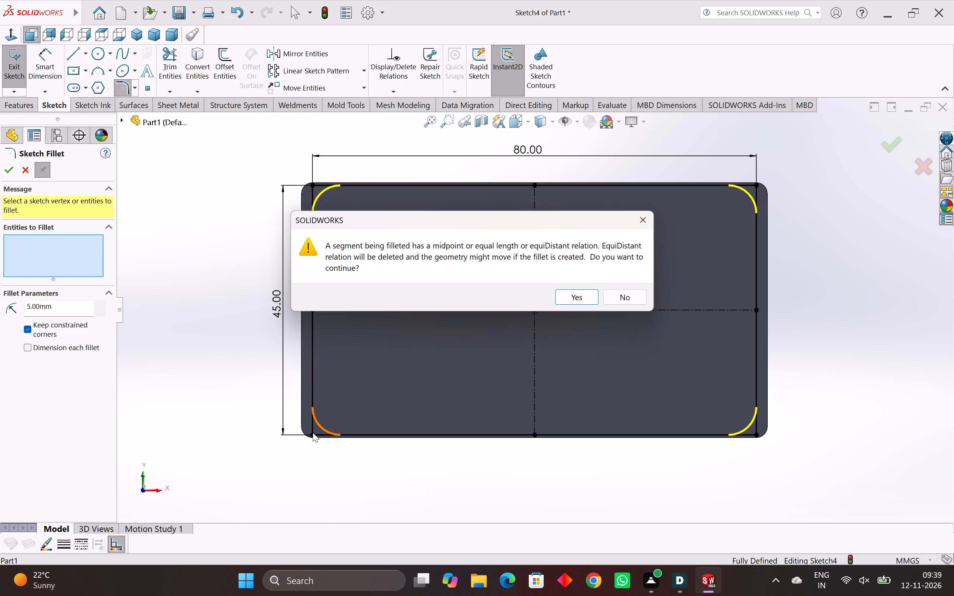
{"action": "left_click", "coordinate": [590, 298]}
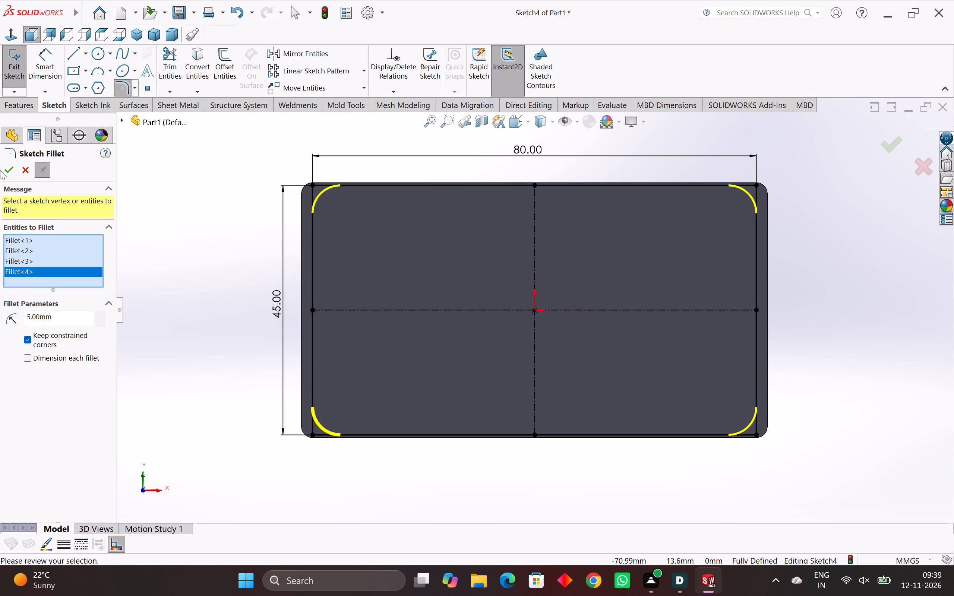
{"action": "left_click", "coordinate": [7, 172]}
{"action": "scroll", "coordinate": [482, 376], "scroll_direction": "down", "scroll_amount": 2}
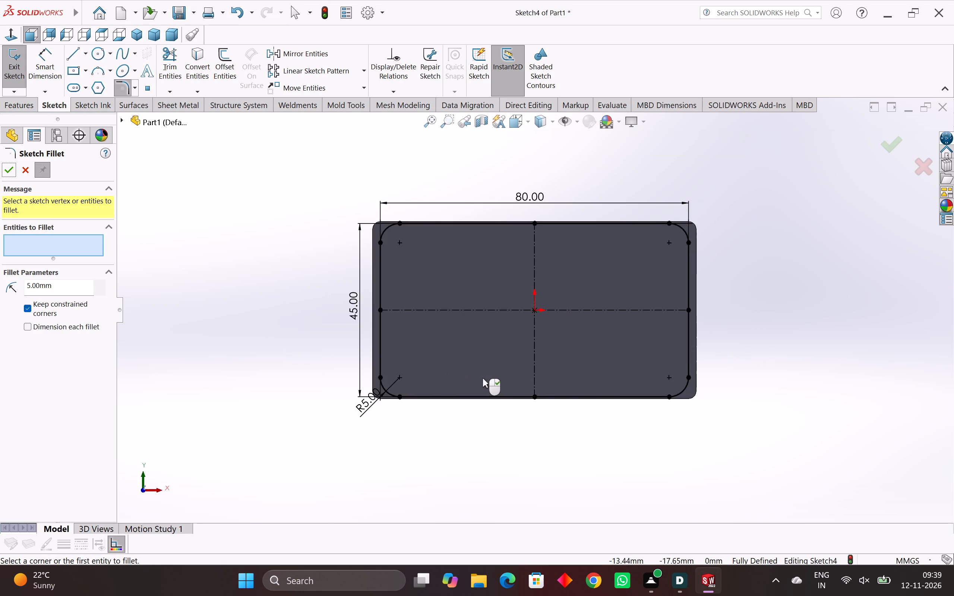
{"action": "scroll", "coordinate": [483, 378], "scroll_direction": "down", "scroll_amount": 1}
{"action": "middle_click_drag", "start_coordinate": [483, 378], "coordinate": [432, 456]}
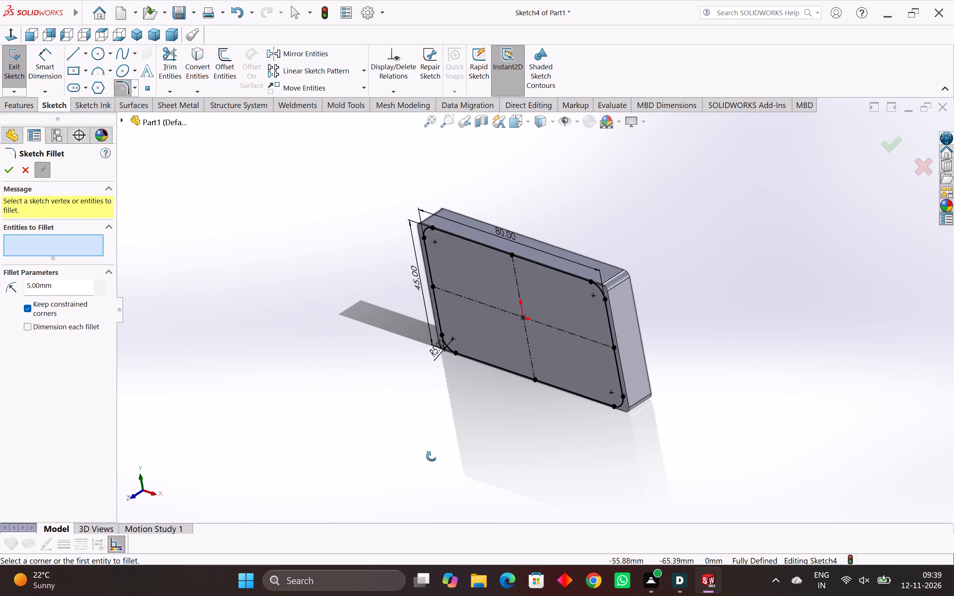
{"action": "middle_click_drag", "start_coordinate": [432, 456], "coordinate": [465, 438]}
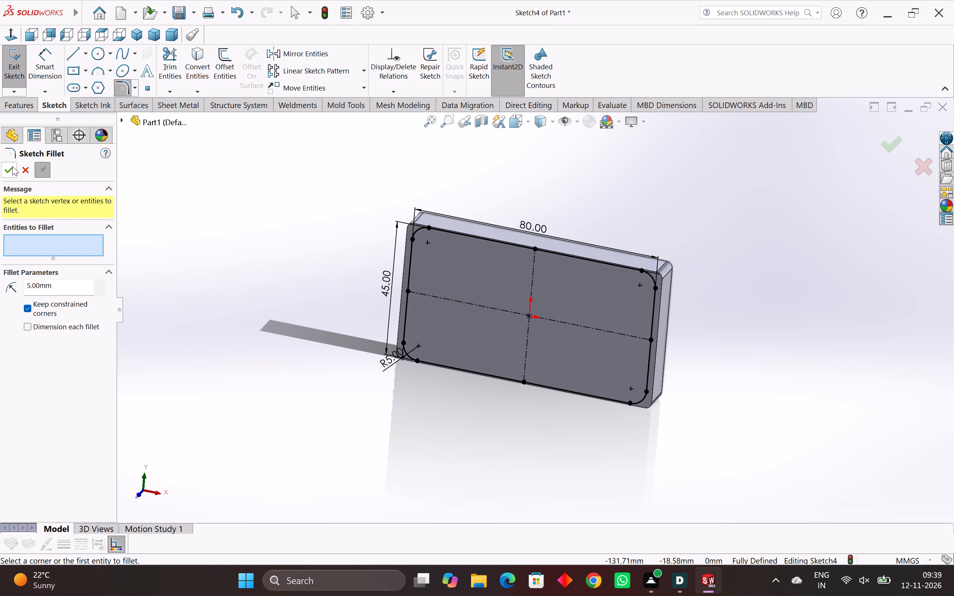
{"action": "left_click", "coordinate": [11, 175]}
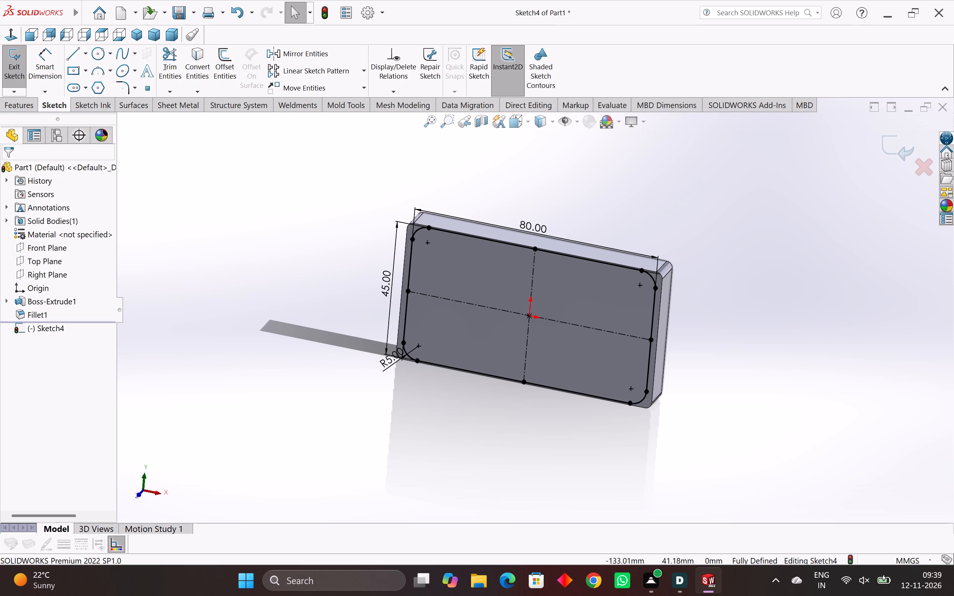
Extrude the rounded rectangle as a blind boss 55 mm deep, merged with the plate.
{"action": "left_click", "coordinate": [26, 111]}
{"action": "left_click", "coordinate": [21, 68]}
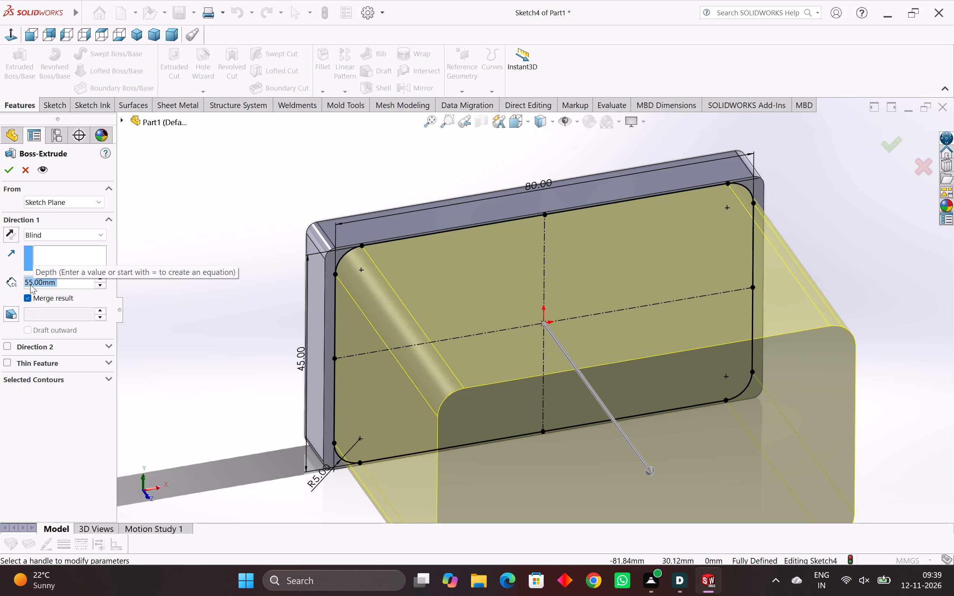
{"action": "key", "text": "Return"}
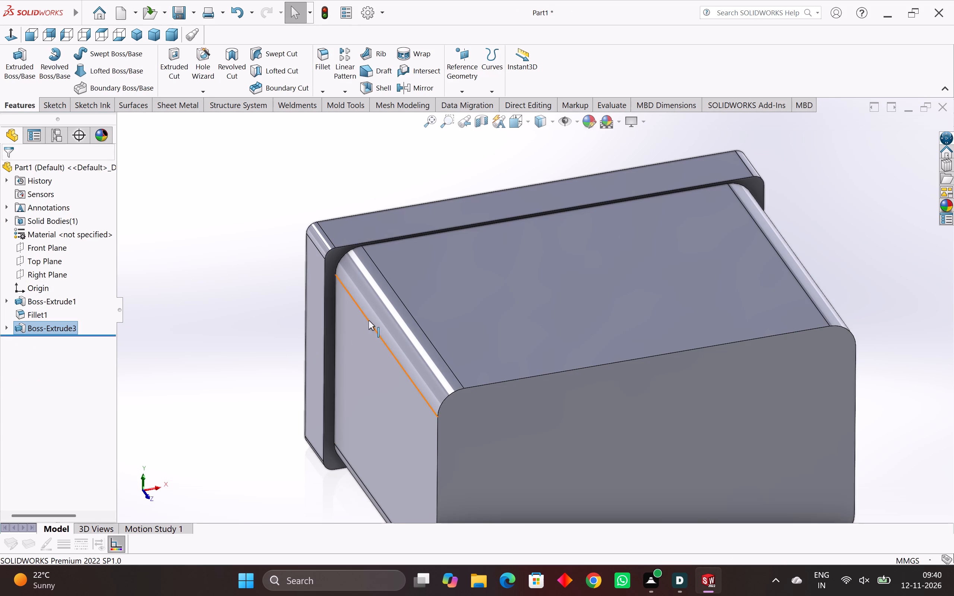
Examine the new boss and the plate's rim around it from several sides.
{"action": "middle_click_drag", "start_coordinate": [369, 320], "coordinate": [326, 325]}
{"action": "scroll", "coordinate": [326, 325], "scroll_direction": "down", "scroll_amount": 3}
{"action": "middle_click_drag", "start_coordinate": [355, 319], "coordinate": [353, 250]}
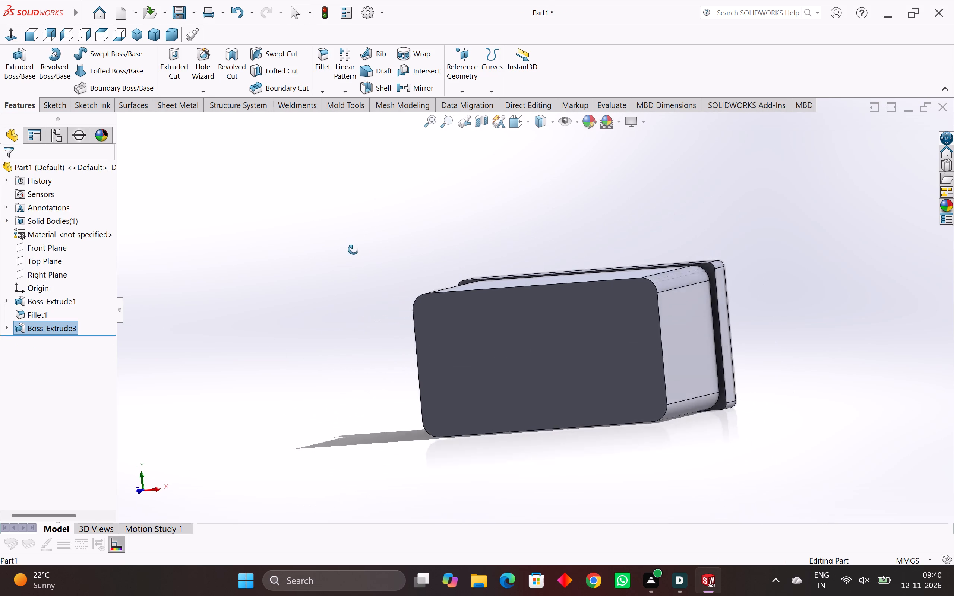
{"action": "middle_click_drag", "start_coordinate": [353, 250], "coordinate": [399, 249]}
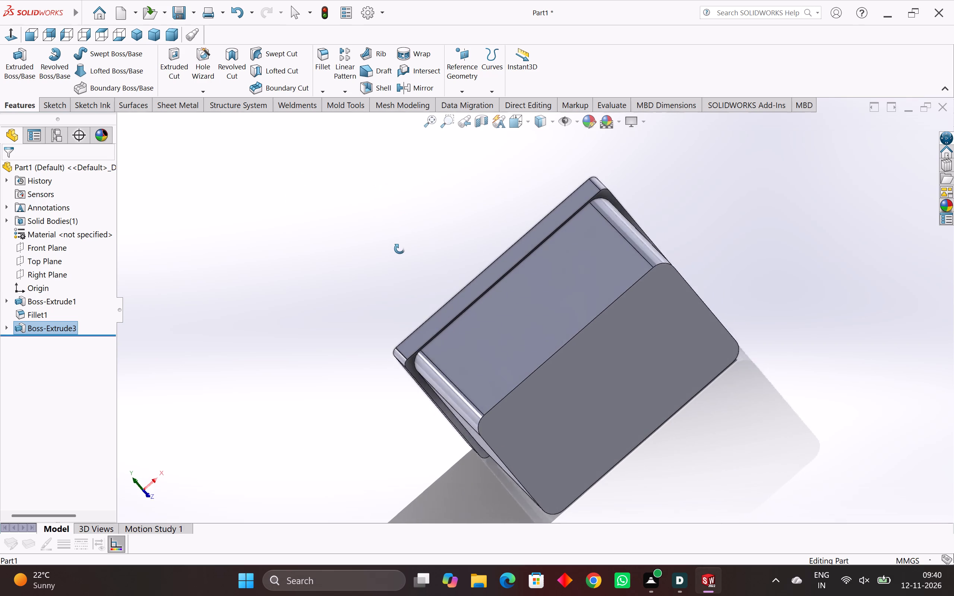
{"action": "middle_click_drag", "start_coordinate": [399, 249], "coordinate": [394, 255]}
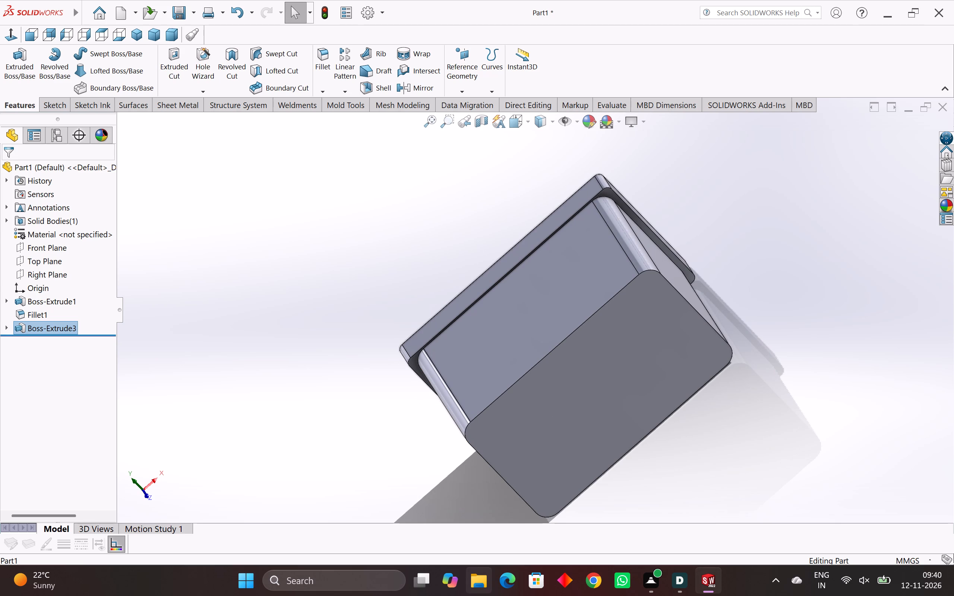
{"action": "scroll", "coordinate": [617, 541], "scroll_direction": "down", "scroll_amount": 1}
{"action": "middle_click_drag", "start_coordinate": [641, 345], "coordinate": [585, 437]}
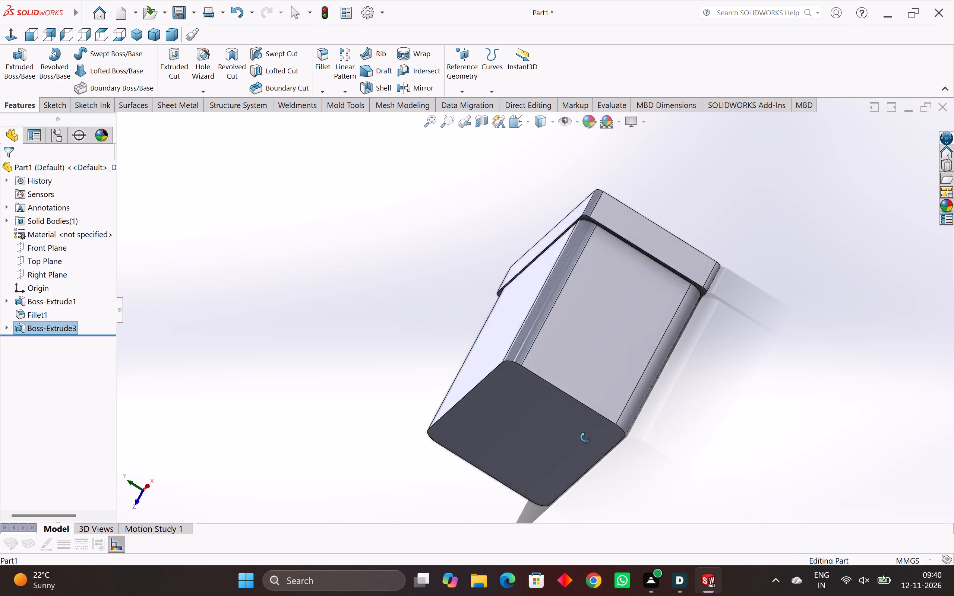
{"action": "middle_click_drag", "start_coordinate": [585, 437], "coordinate": [628, 478]}
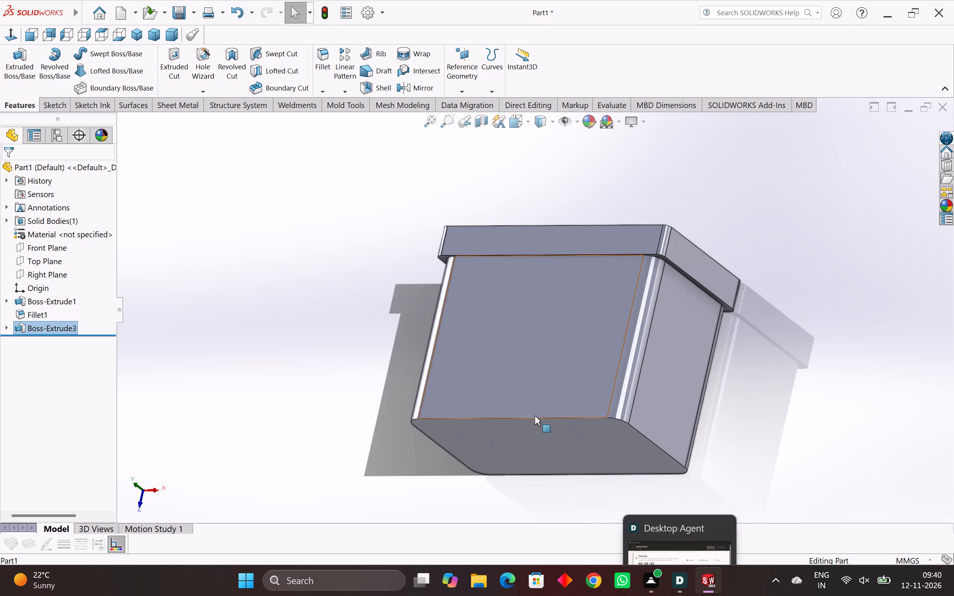
Start a sketch on the boss's free end face and convert the face's outline into sketch entities.
{"action": "left_click", "coordinate": [543, 442]}
{"action": "left_click", "coordinate": [580, 417]}
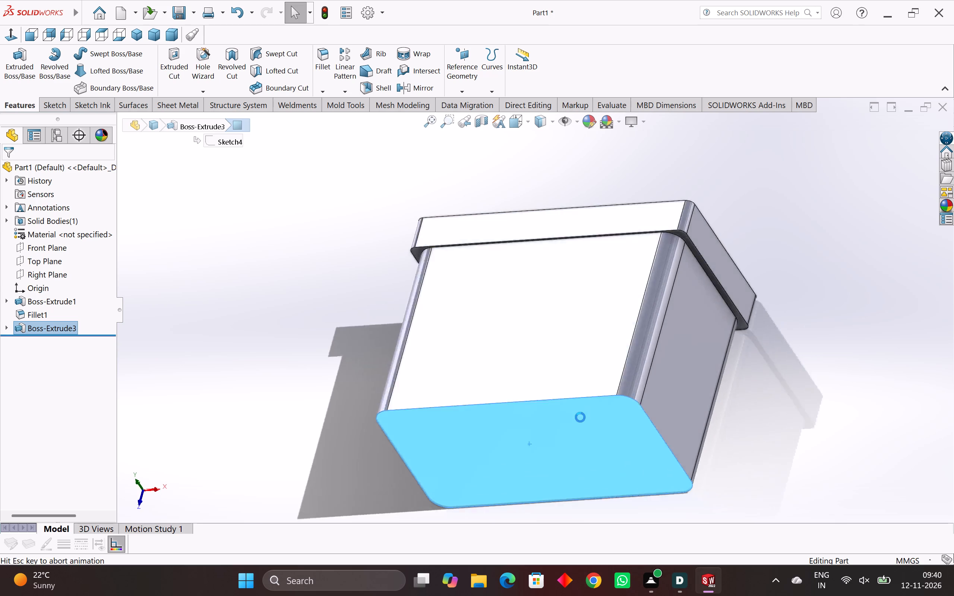
{"action": "left_click", "coordinate": [811, 288]}
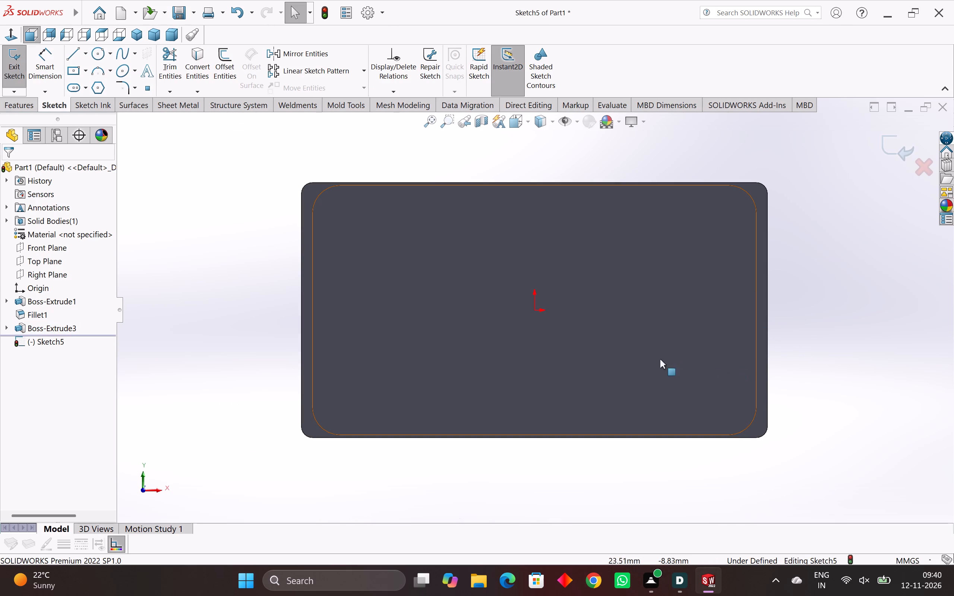
{"action": "middle_click_drag", "start_coordinate": [690, 309], "coordinate": [685, 321]}
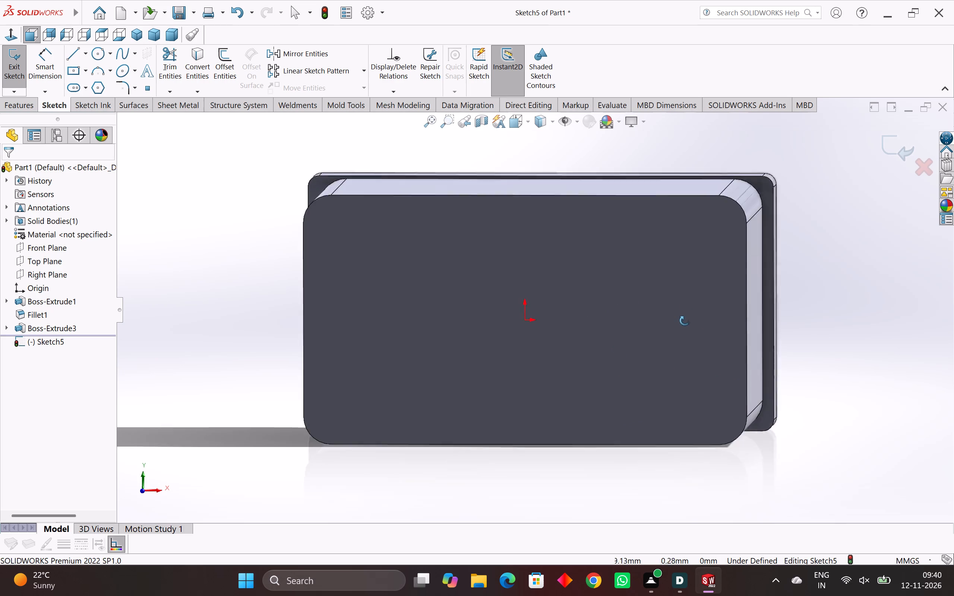
{"action": "middle_click_drag", "start_coordinate": [685, 321], "coordinate": [644, 391]}
{"action": "scroll", "coordinate": [644, 391], "scroll_direction": "down", "scroll_amount": 3}
{"action": "middle_click_drag", "start_coordinate": [623, 399], "coordinate": [603, 396]}
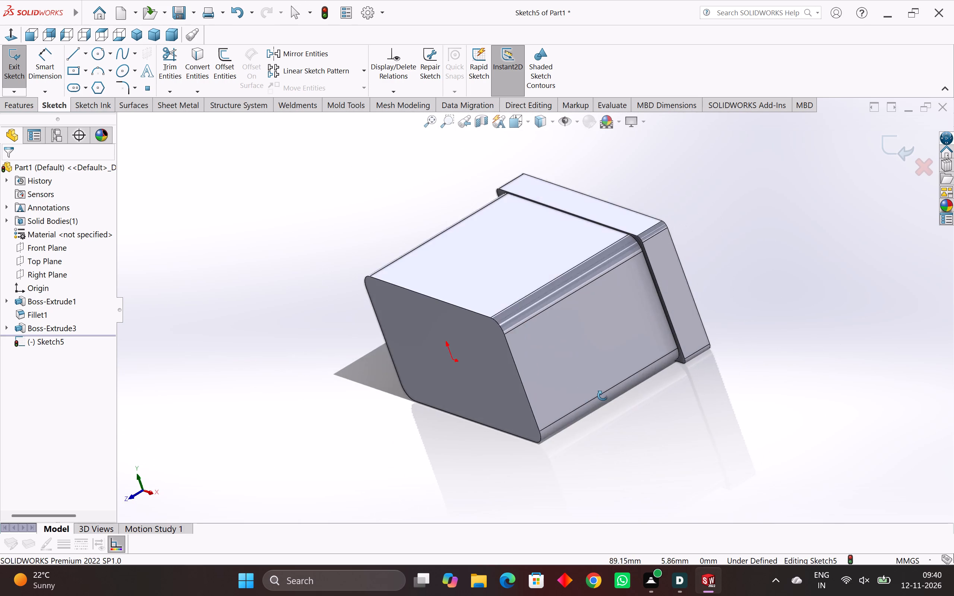
{"action": "middle_click_drag", "start_coordinate": [603, 396], "coordinate": [653, 368]}
{"action": "scroll", "coordinate": [502, 331], "scroll_direction": "up", "scroll_amount": 2}
{"action": "middle_click_drag", "start_coordinate": [502, 330], "coordinate": [517, 330]}
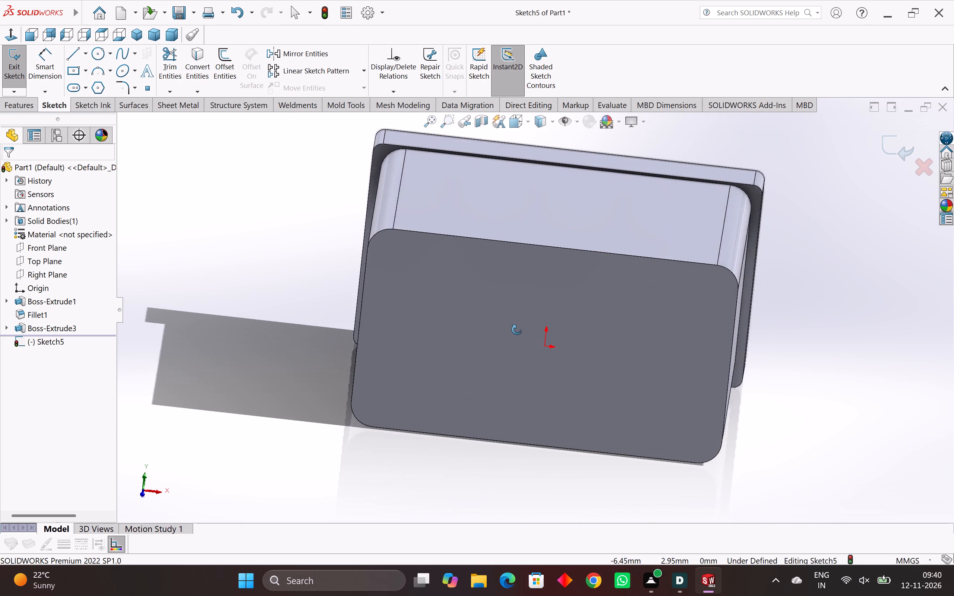
{"action": "middle_click_drag", "start_coordinate": [517, 330], "coordinate": [524, 331]}
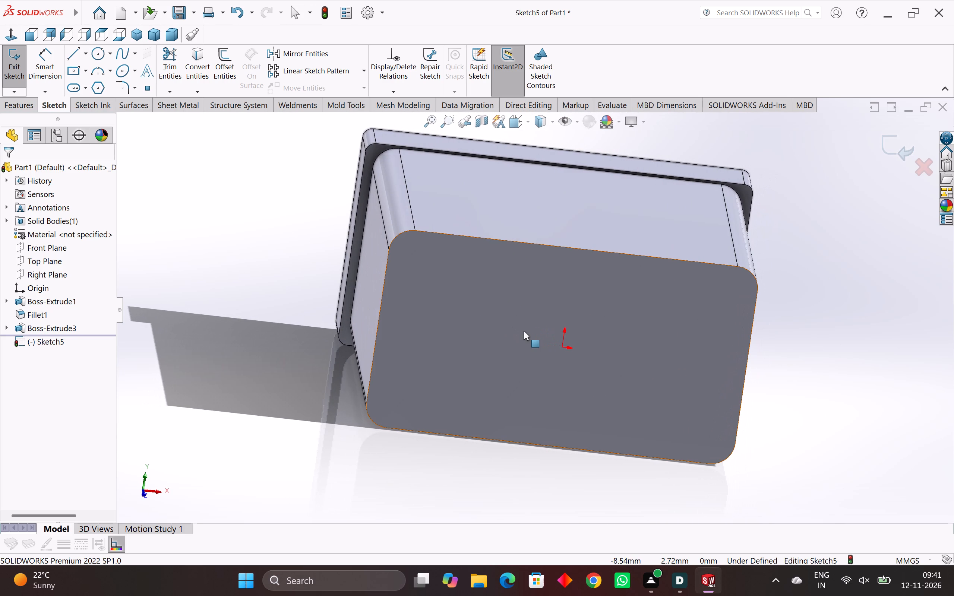
{"action": "left_click", "coordinate": [531, 325]}
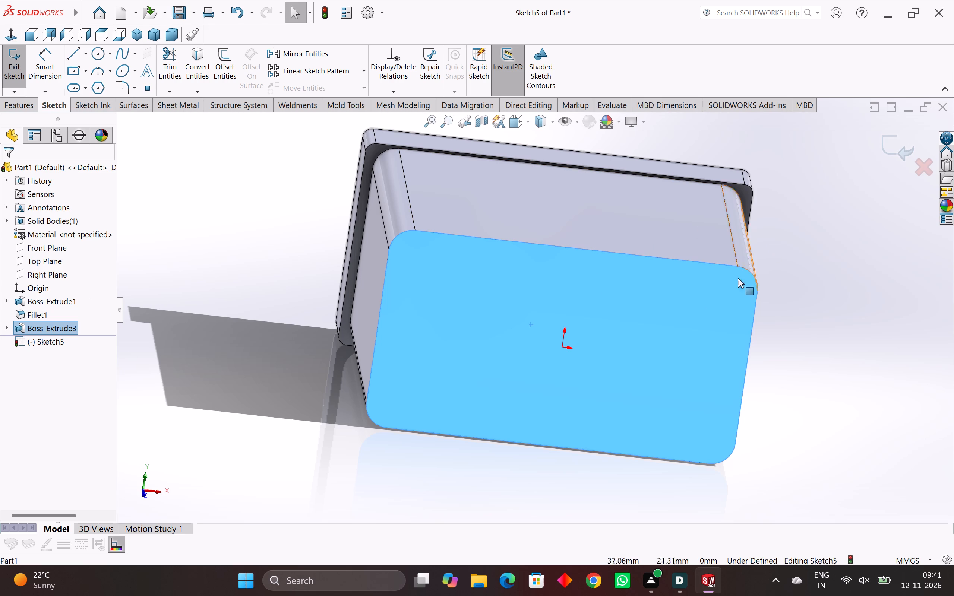
{"action": "left_click", "coordinate": [199, 59]}
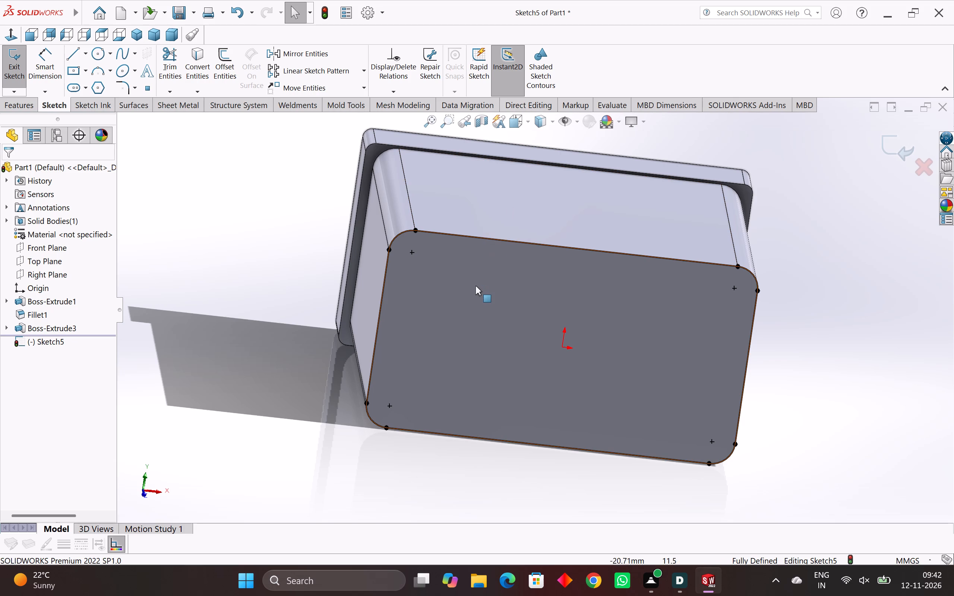
{"action": "scroll", "coordinate": [557, 353], "scroll_direction": "down", "scroll_amount": 1}
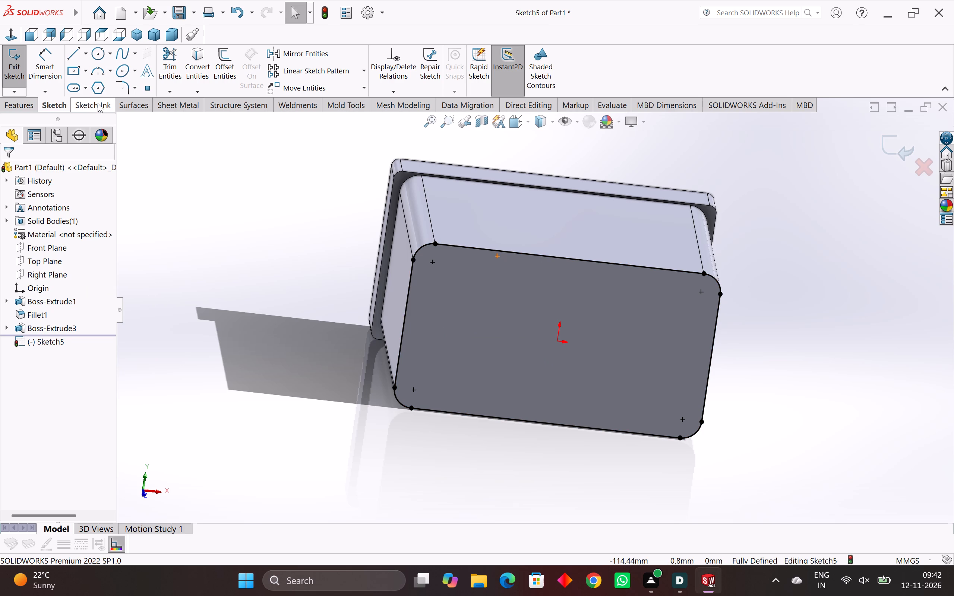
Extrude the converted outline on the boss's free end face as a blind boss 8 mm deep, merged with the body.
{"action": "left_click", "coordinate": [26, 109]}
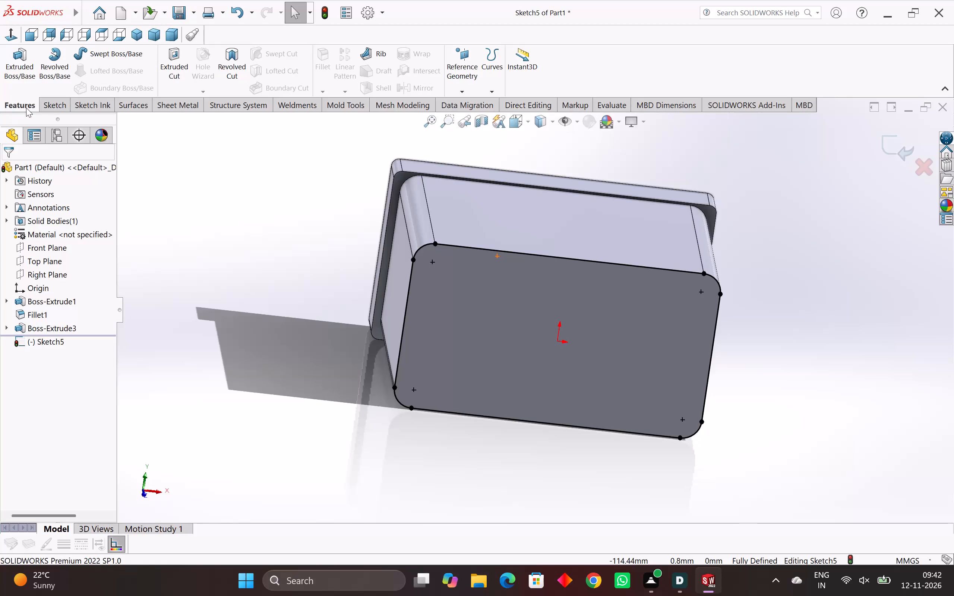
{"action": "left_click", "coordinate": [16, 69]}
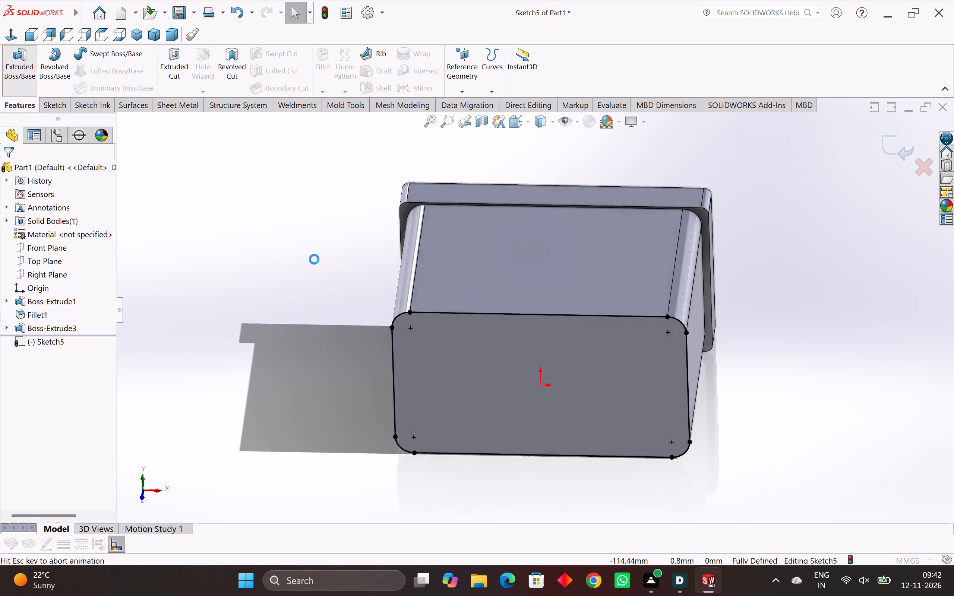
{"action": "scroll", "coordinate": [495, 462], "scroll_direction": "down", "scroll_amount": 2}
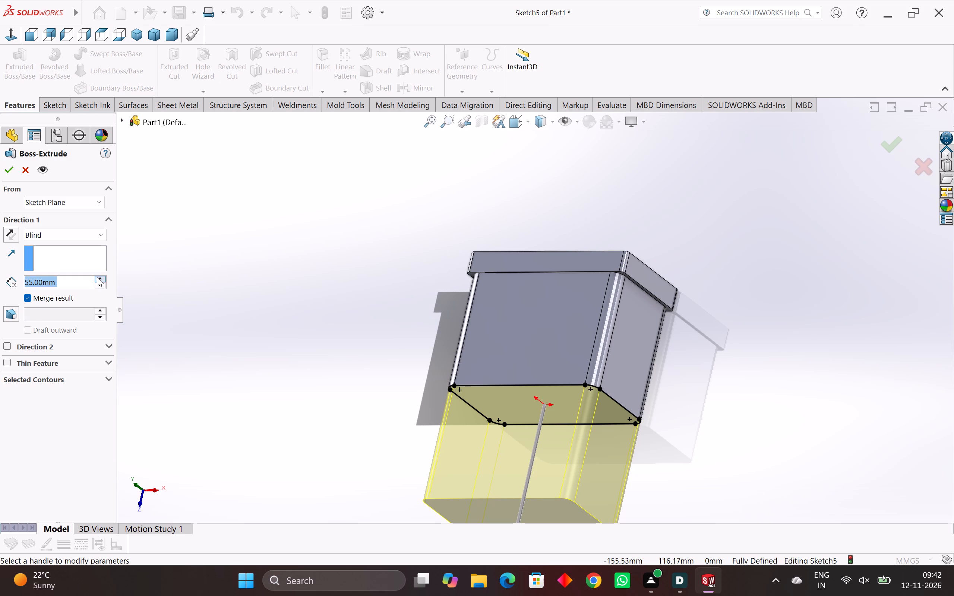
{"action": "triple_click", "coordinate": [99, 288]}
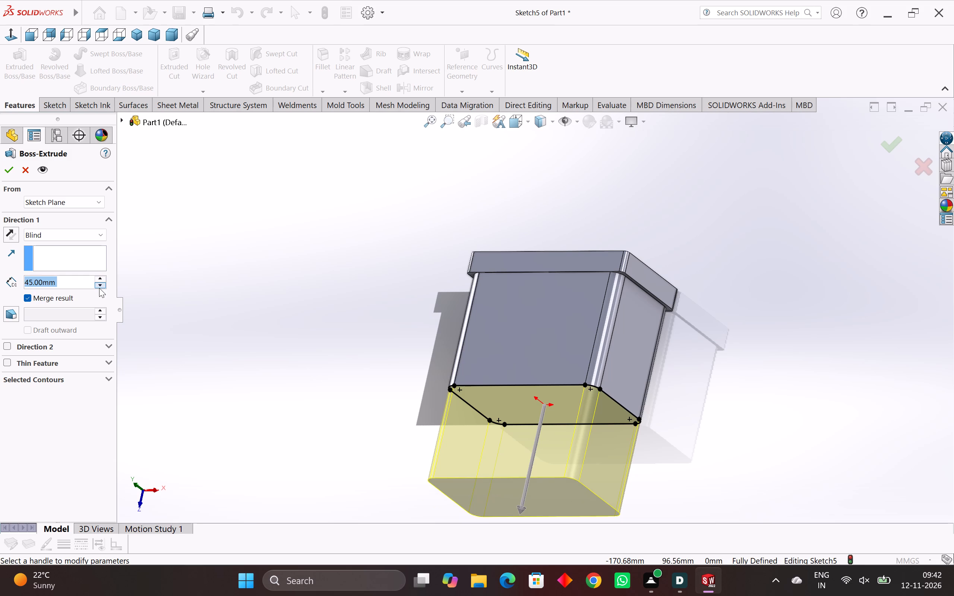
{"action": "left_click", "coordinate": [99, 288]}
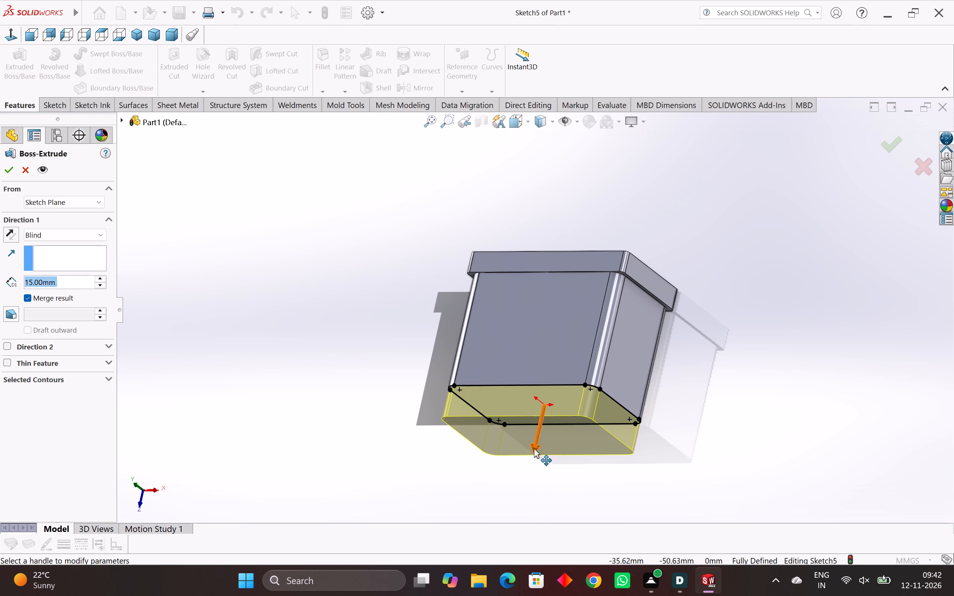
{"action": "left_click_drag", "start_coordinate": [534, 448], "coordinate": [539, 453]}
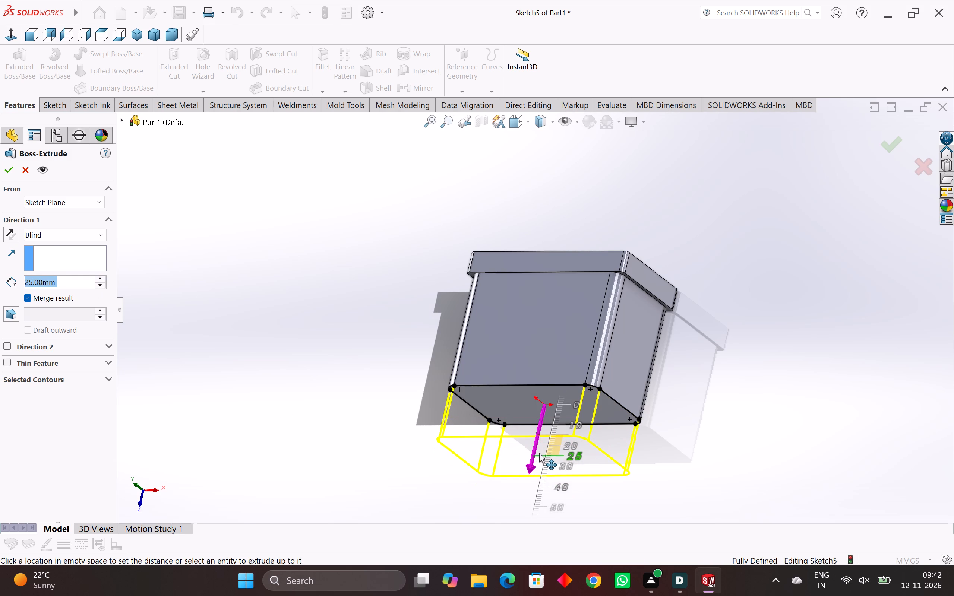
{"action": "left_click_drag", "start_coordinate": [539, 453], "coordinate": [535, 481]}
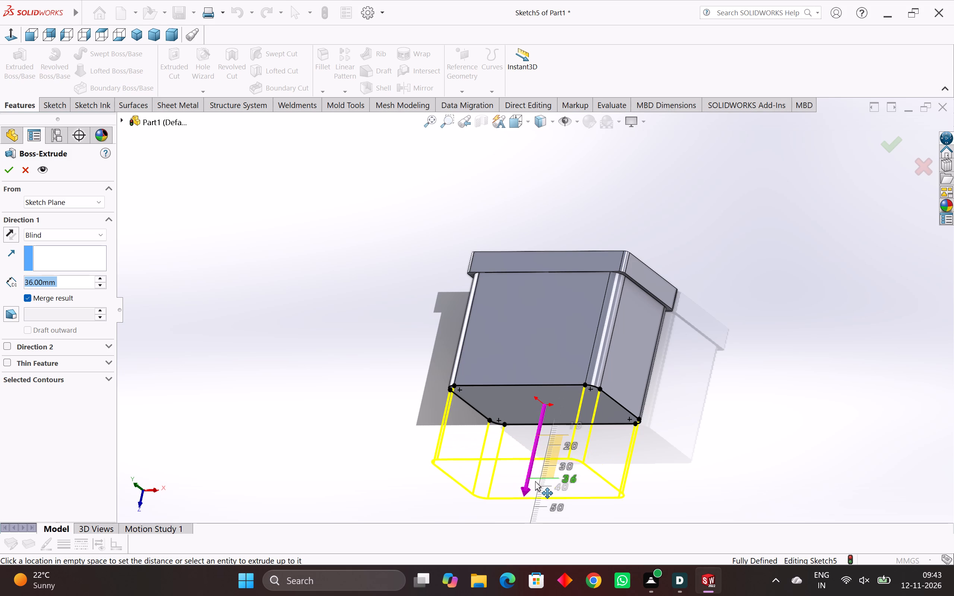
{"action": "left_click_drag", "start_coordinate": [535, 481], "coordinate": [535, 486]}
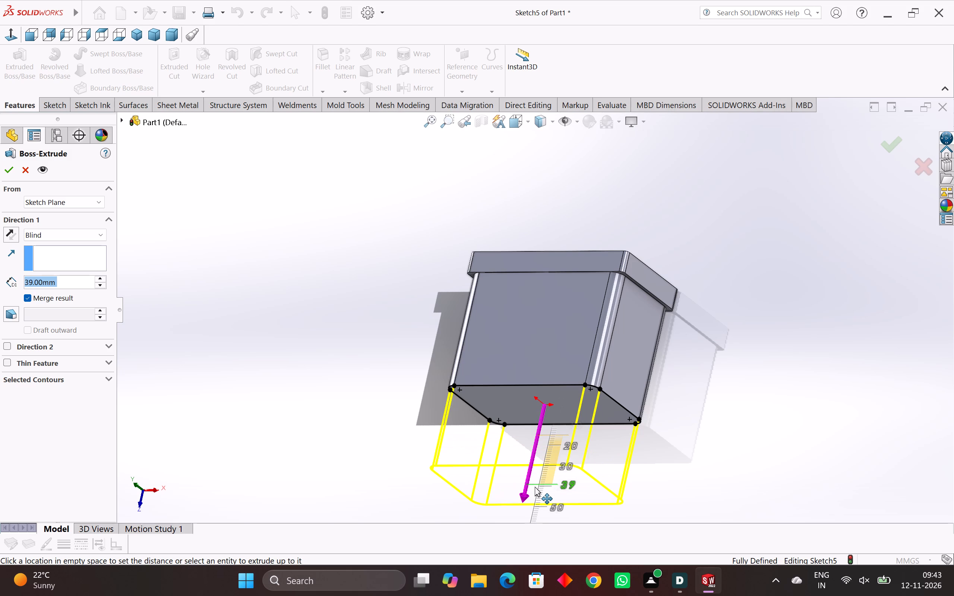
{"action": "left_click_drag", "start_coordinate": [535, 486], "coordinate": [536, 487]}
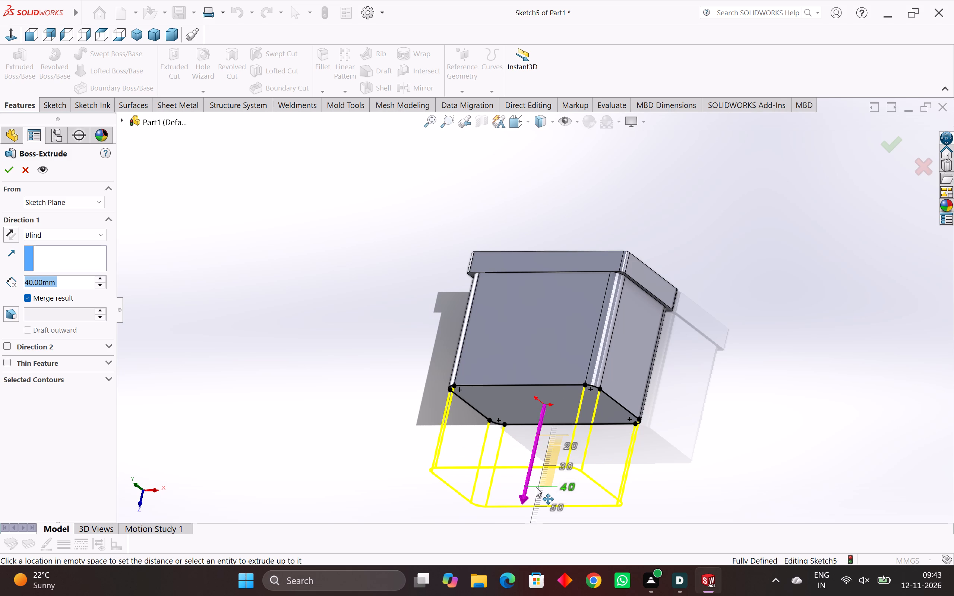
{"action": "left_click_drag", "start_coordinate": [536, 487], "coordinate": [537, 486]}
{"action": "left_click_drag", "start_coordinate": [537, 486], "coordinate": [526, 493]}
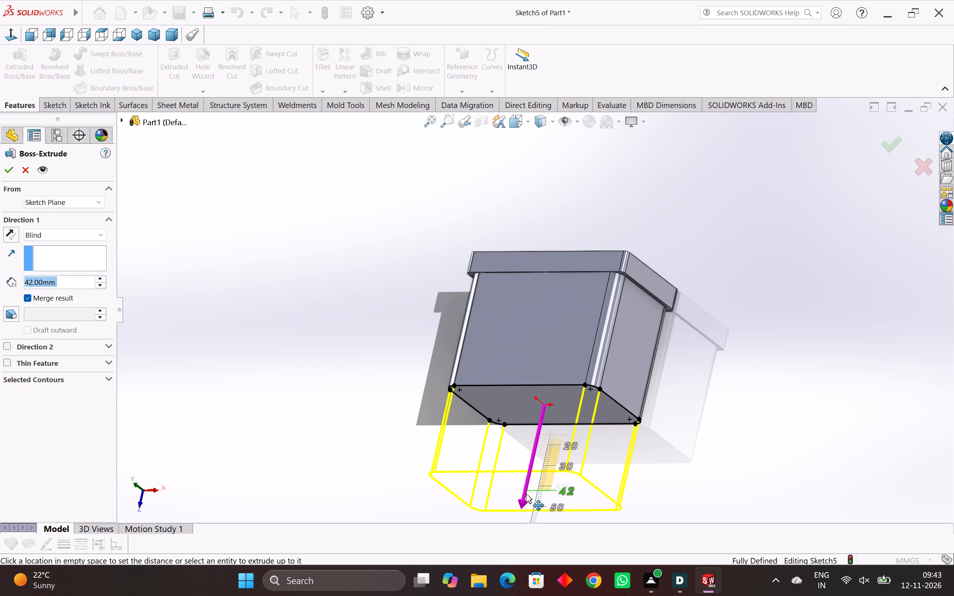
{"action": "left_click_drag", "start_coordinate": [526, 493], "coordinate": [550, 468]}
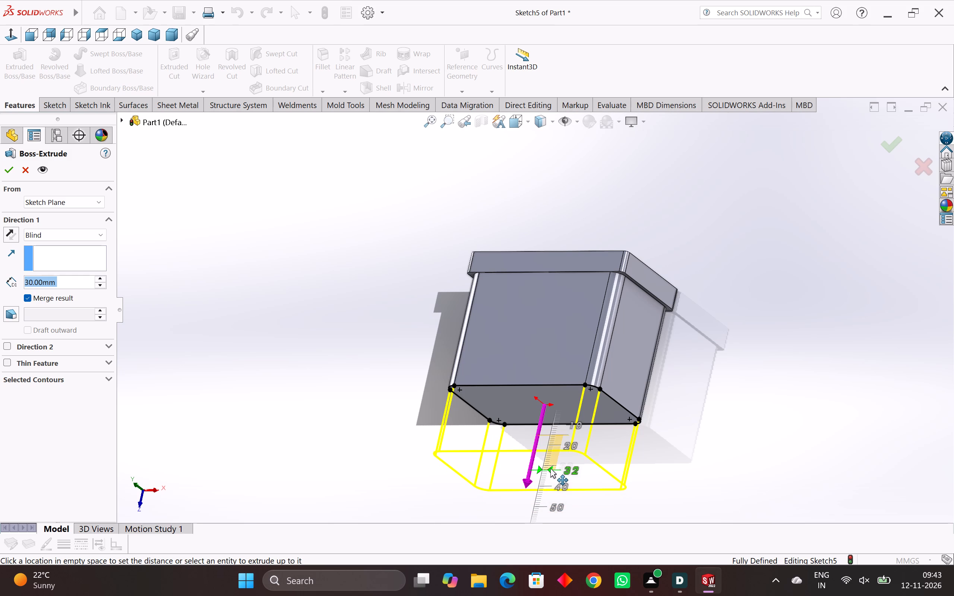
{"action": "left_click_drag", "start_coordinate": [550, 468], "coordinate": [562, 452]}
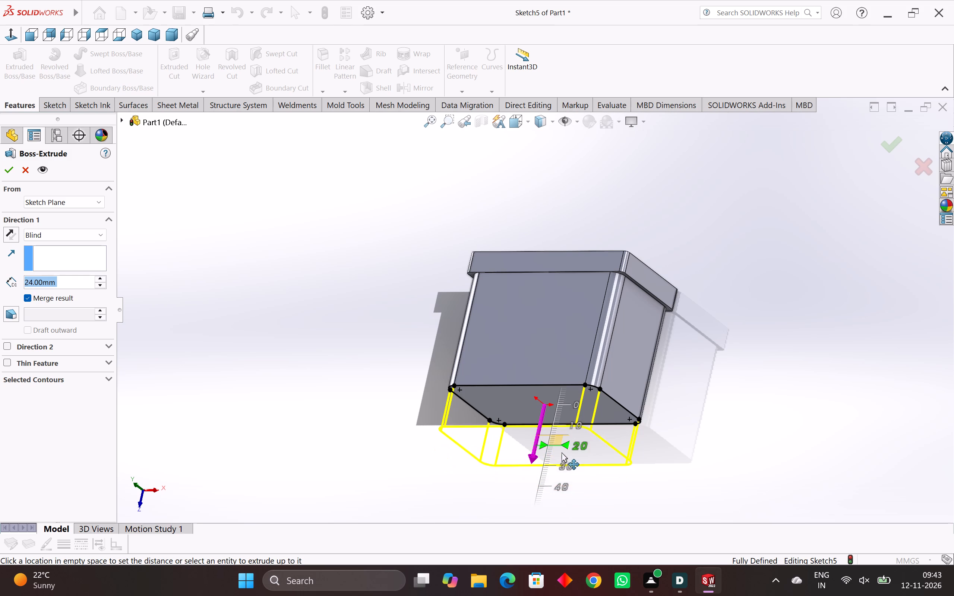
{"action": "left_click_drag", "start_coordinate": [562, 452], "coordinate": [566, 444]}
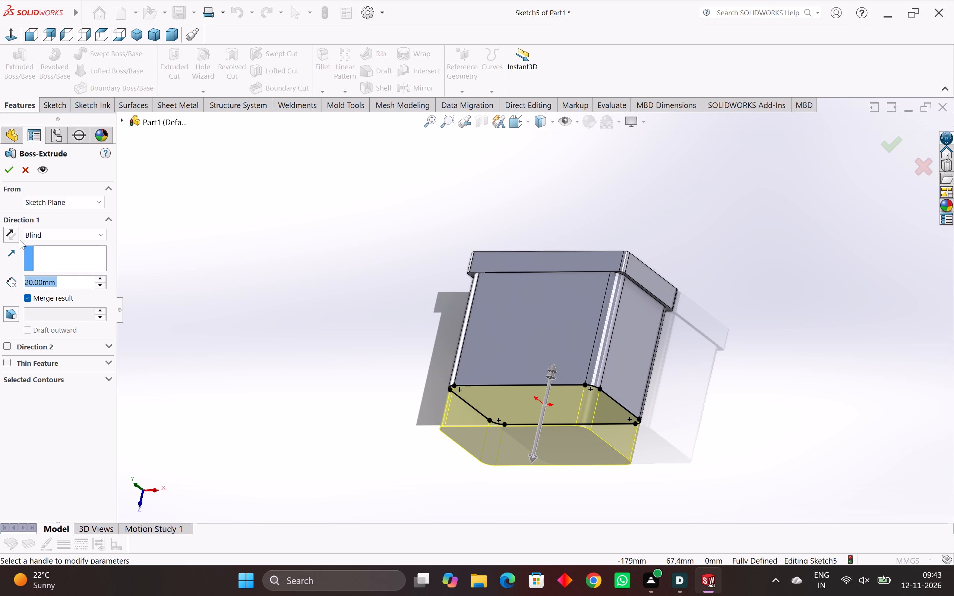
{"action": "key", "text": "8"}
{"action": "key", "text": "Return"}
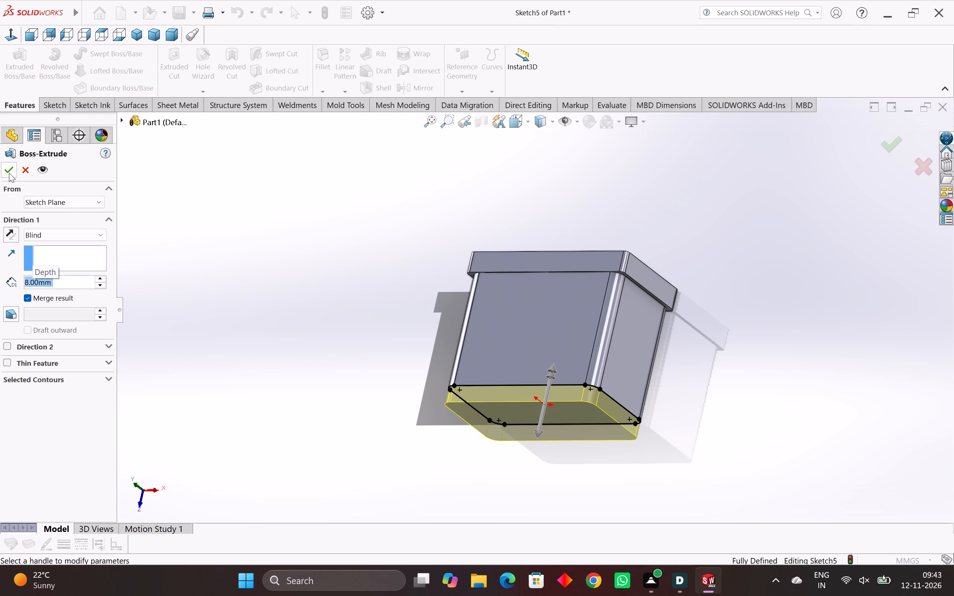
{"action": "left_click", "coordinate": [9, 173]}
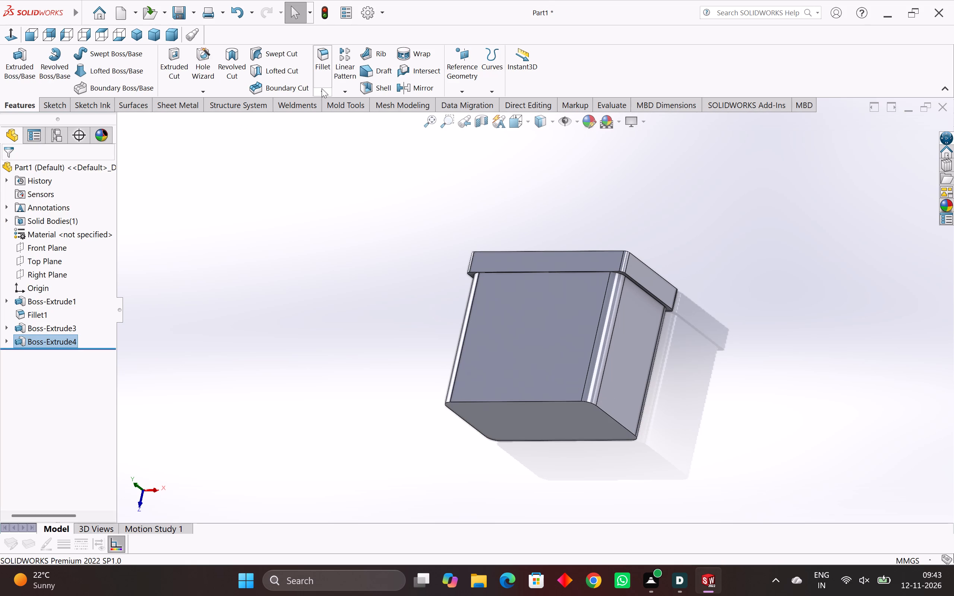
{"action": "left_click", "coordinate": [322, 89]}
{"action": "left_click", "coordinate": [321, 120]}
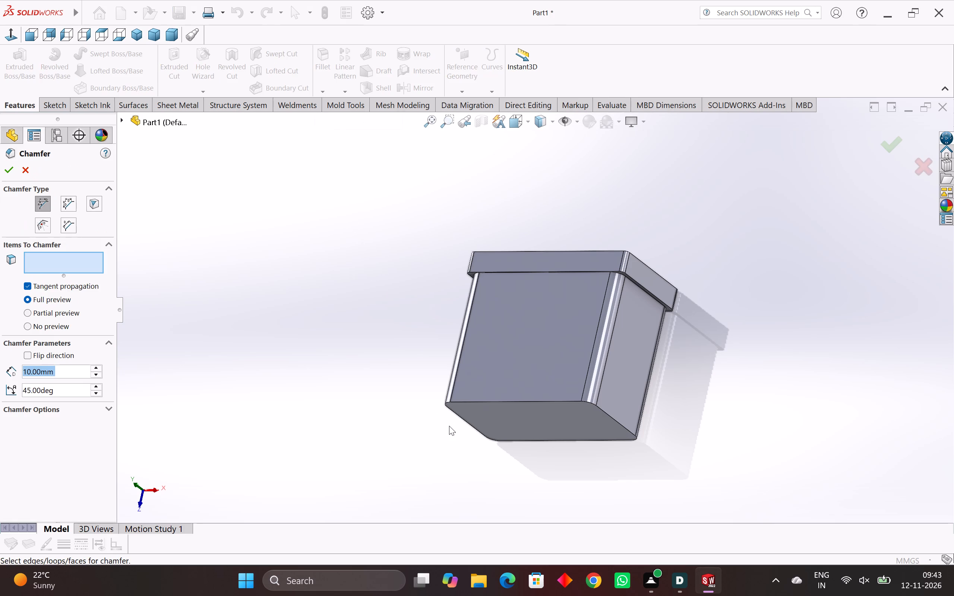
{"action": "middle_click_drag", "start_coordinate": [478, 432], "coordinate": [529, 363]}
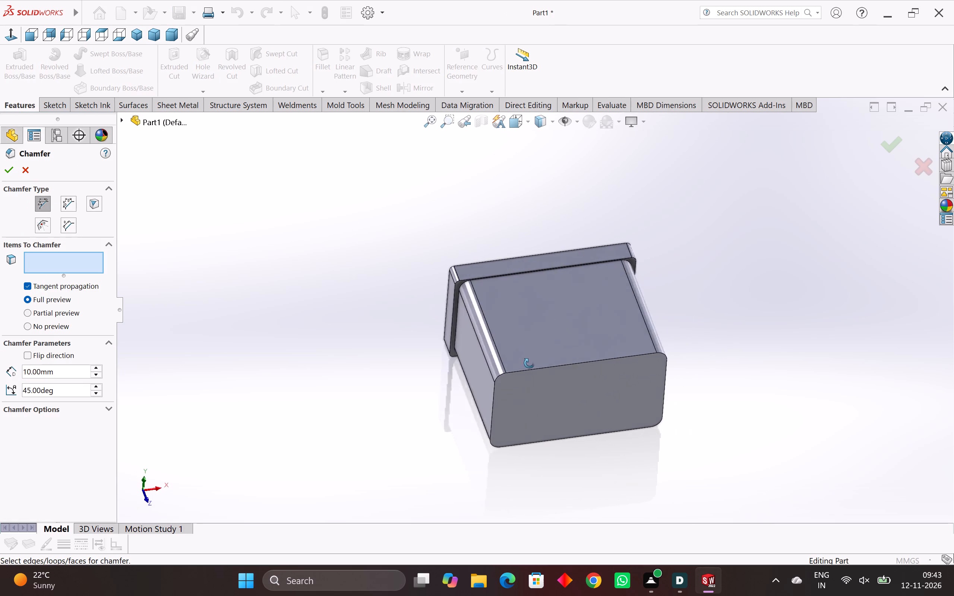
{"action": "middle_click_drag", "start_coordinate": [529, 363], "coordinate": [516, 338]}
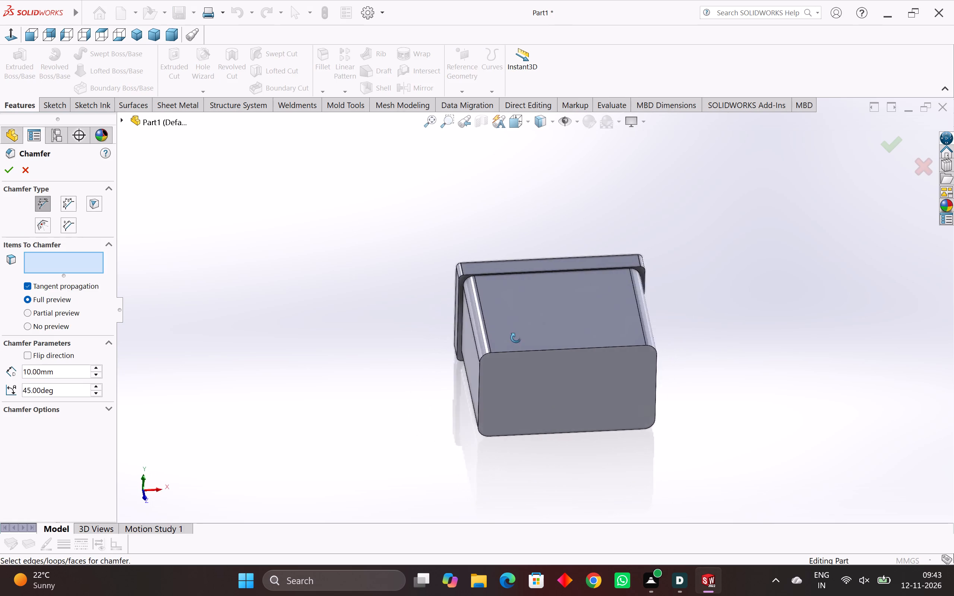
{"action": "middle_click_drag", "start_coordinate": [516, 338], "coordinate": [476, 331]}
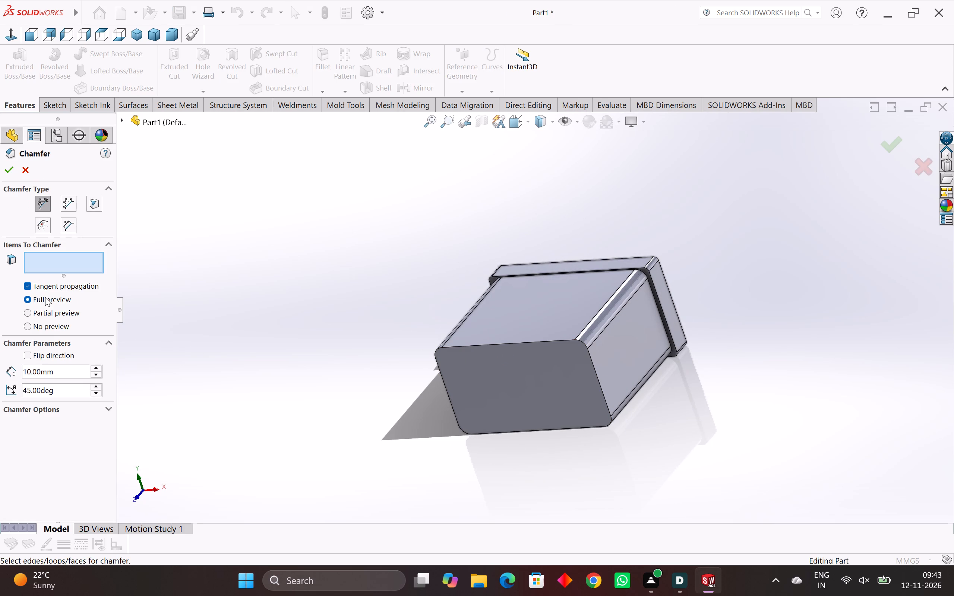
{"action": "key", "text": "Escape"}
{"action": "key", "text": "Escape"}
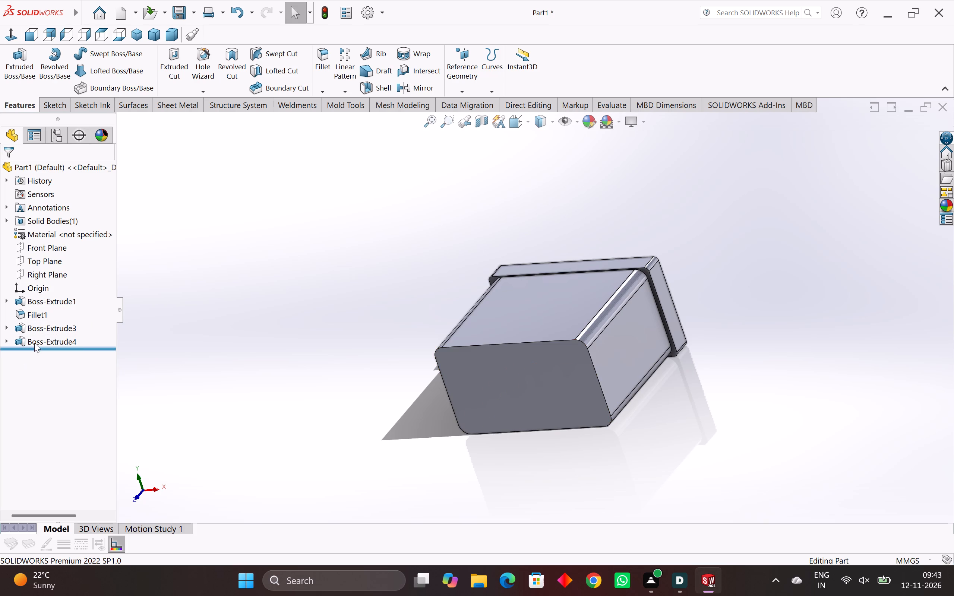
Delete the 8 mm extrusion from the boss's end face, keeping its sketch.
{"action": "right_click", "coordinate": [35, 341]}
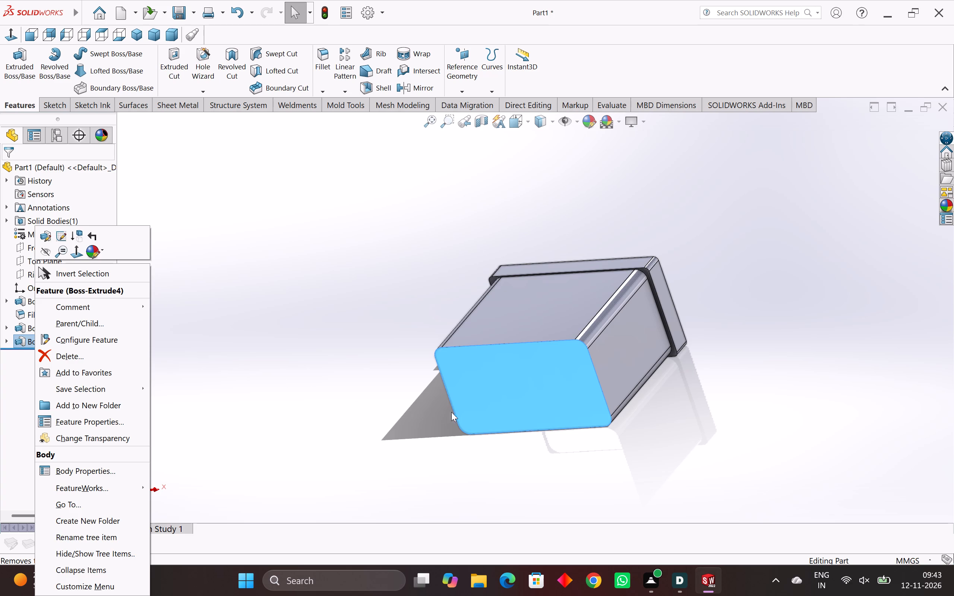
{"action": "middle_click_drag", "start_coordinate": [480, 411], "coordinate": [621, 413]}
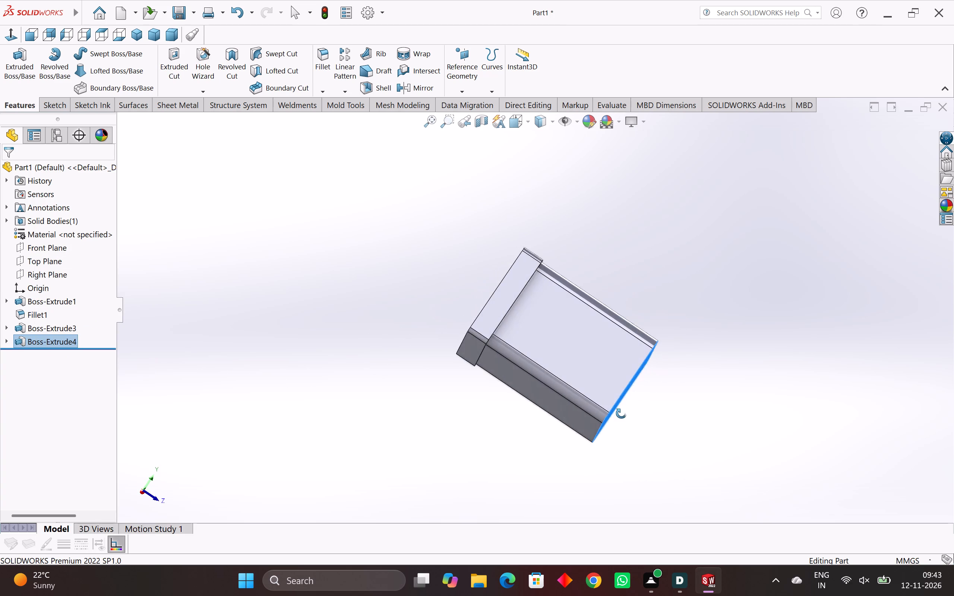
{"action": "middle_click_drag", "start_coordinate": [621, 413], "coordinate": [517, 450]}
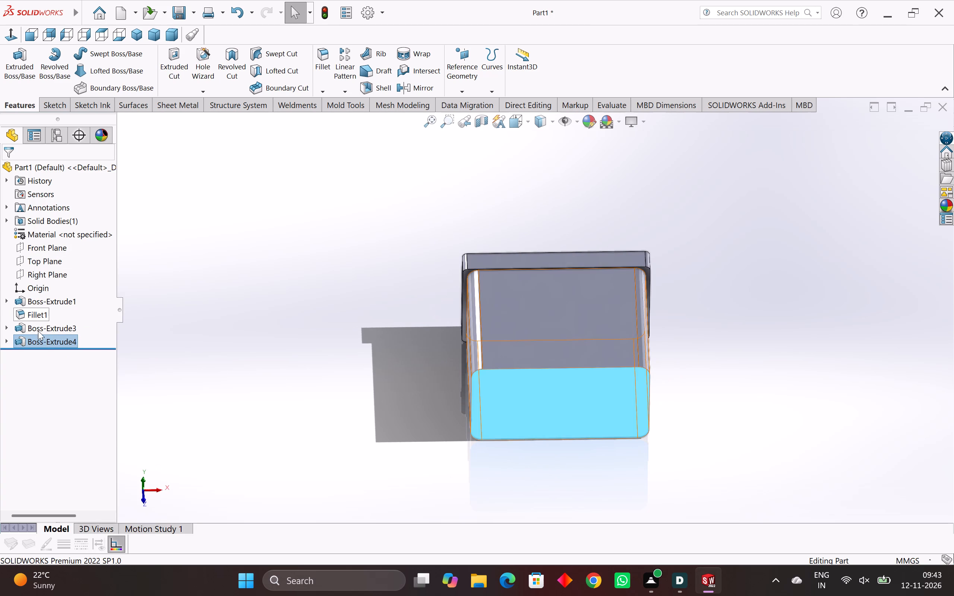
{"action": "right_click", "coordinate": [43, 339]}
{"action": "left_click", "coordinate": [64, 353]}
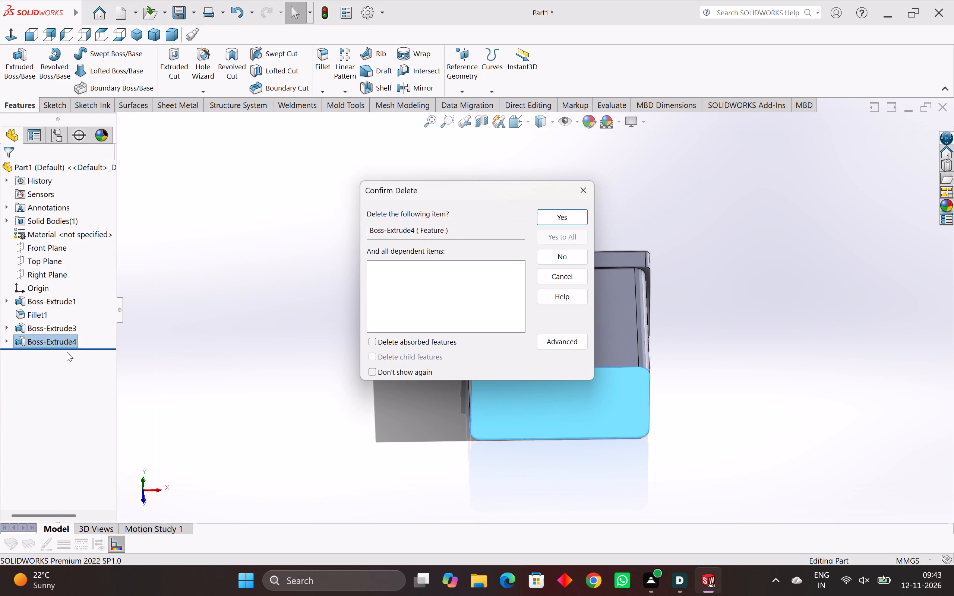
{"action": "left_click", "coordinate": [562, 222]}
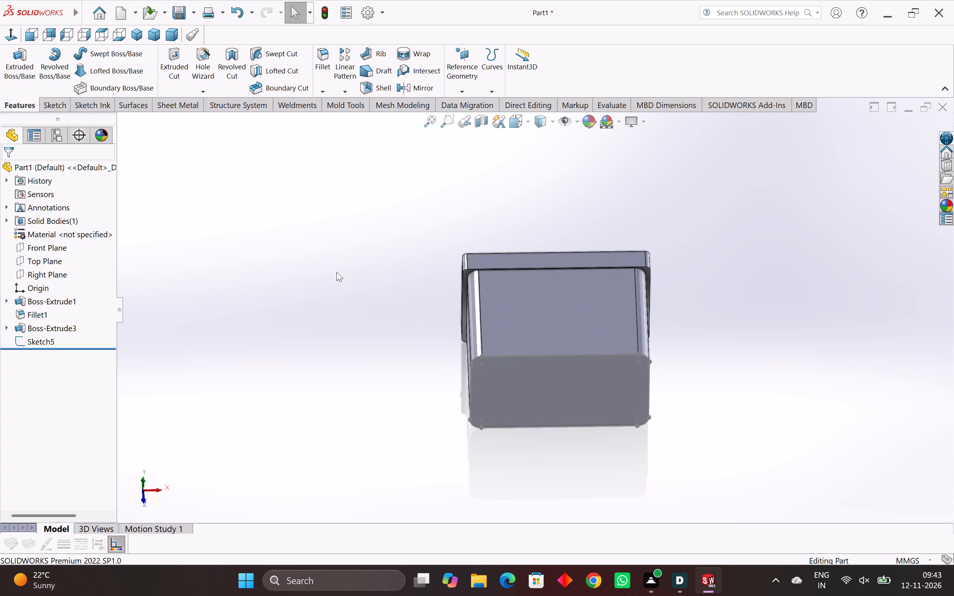
Examine the boss's free end face and the sketched outline on it from several sides.
{"action": "middle_click_drag", "start_coordinate": [545, 394], "coordinate": [451, 384]}
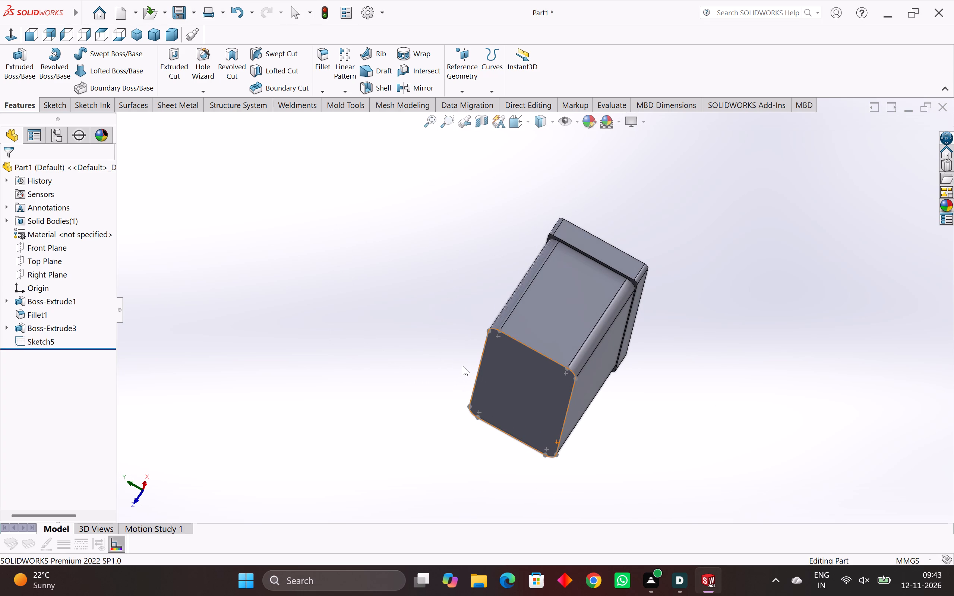
{"action": "scroll", "coordinate": [445, 370], "scroll_direction": "up", "scroll_amount": 1}
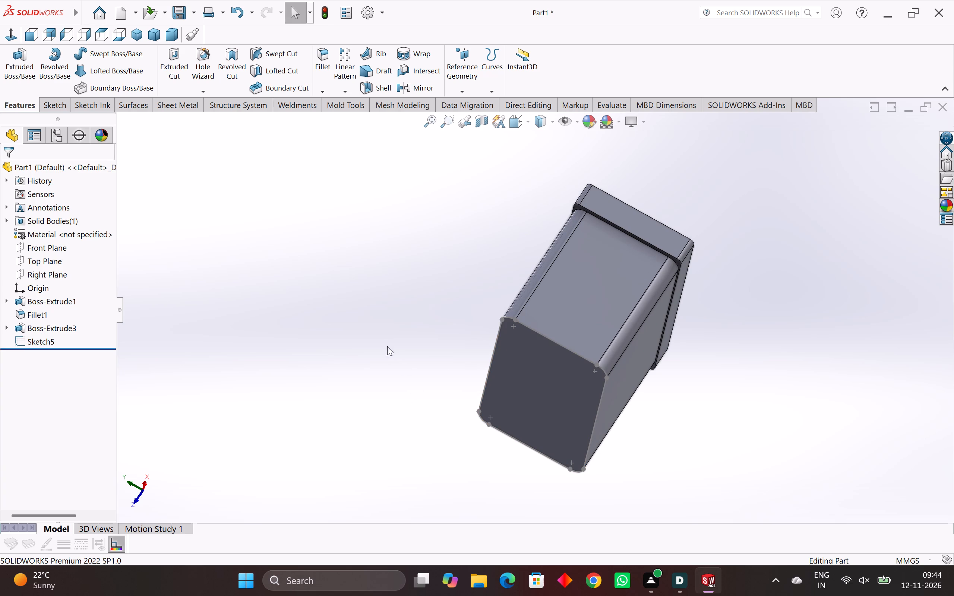
{"action": "middle_click_drag", "start_coordinate": [536, 428], "coordinate": [587, 384]}
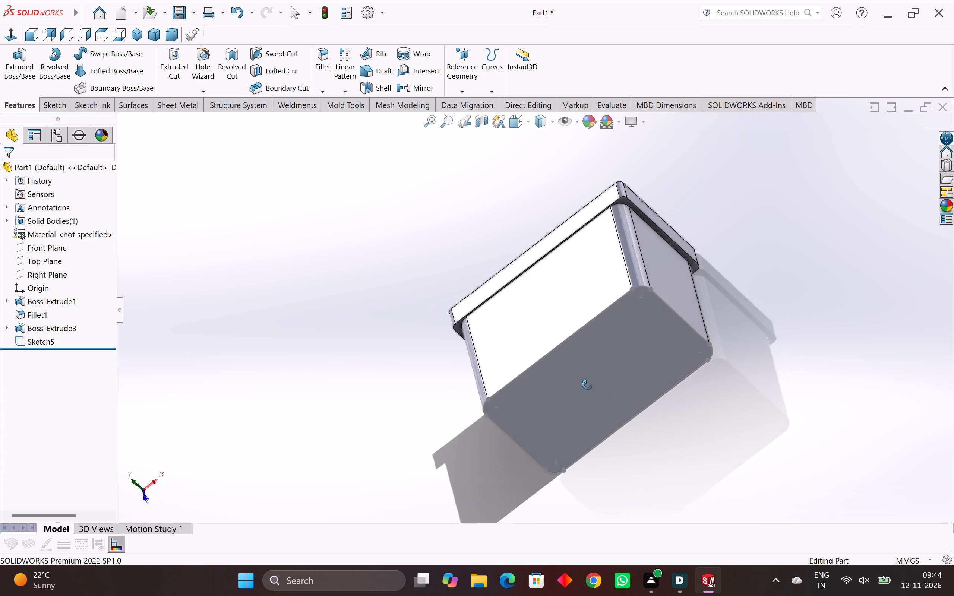
{"action": "middle_click_drag", "start_coordinate": [587, 384], "coordinate": [512, 366]}
{"action": "middle_click_drag", "start_coordinate": [499, 413], "coordinate": [523, 541]}
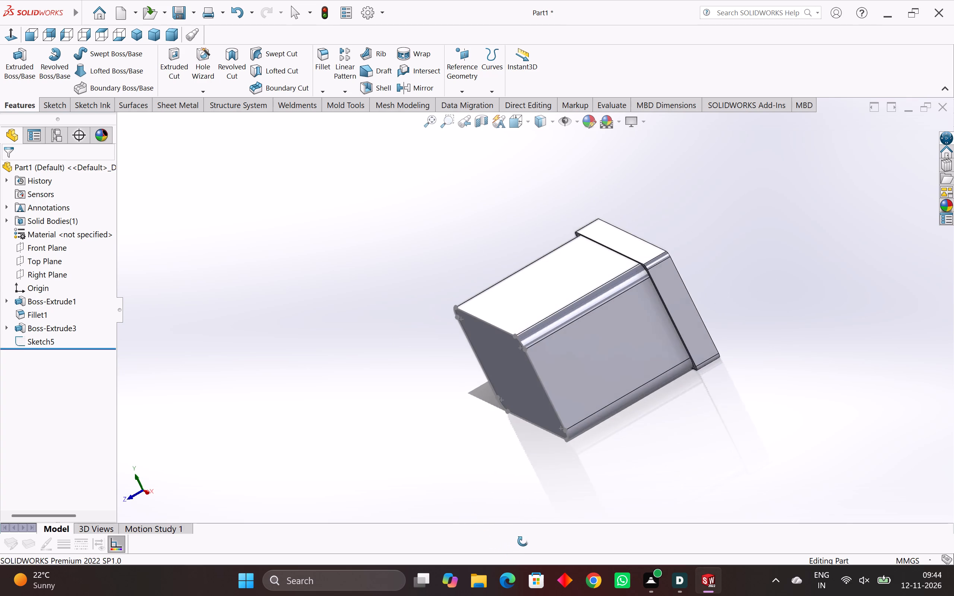
{"action": "middle_click_drag", "start_coordinate": [523, 541], "coordinate": [523, 539]}
{"action": "scroll", "coordinate": [565, 413], "scroll_direction": "up", "scroll_amount": 3}
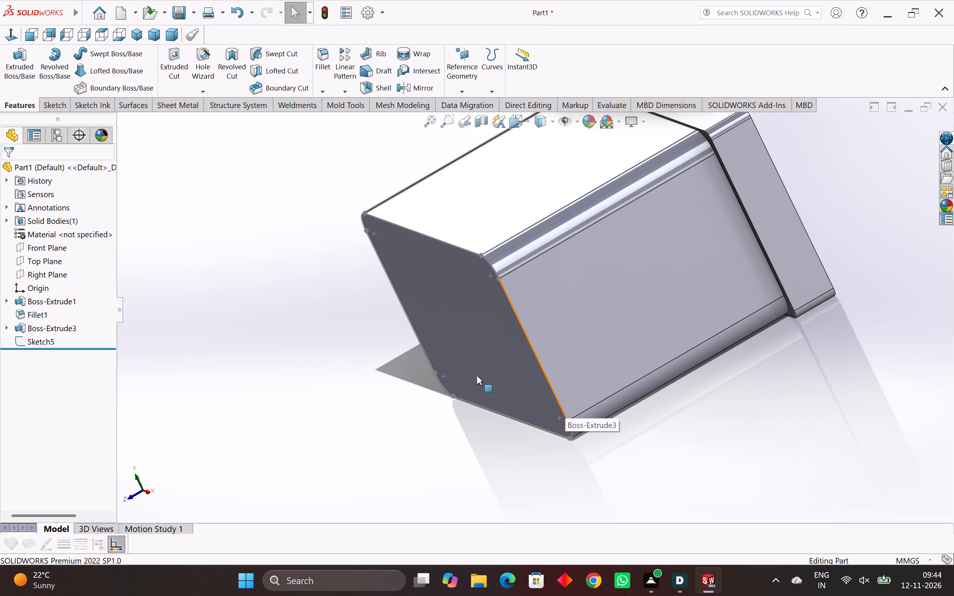
{"action": "middle_click_drag", "start_coordinate": [469, 385], "coordinate": [486, 415]}
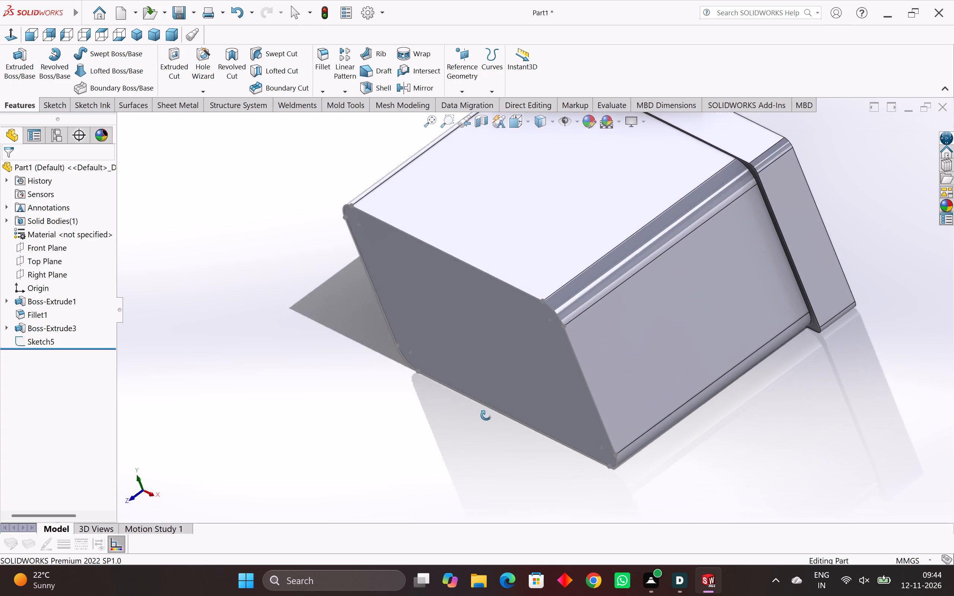
{"action": "middle_click_drag", "start_coordinate": [486, 415], "coordinate": [474, 429]}
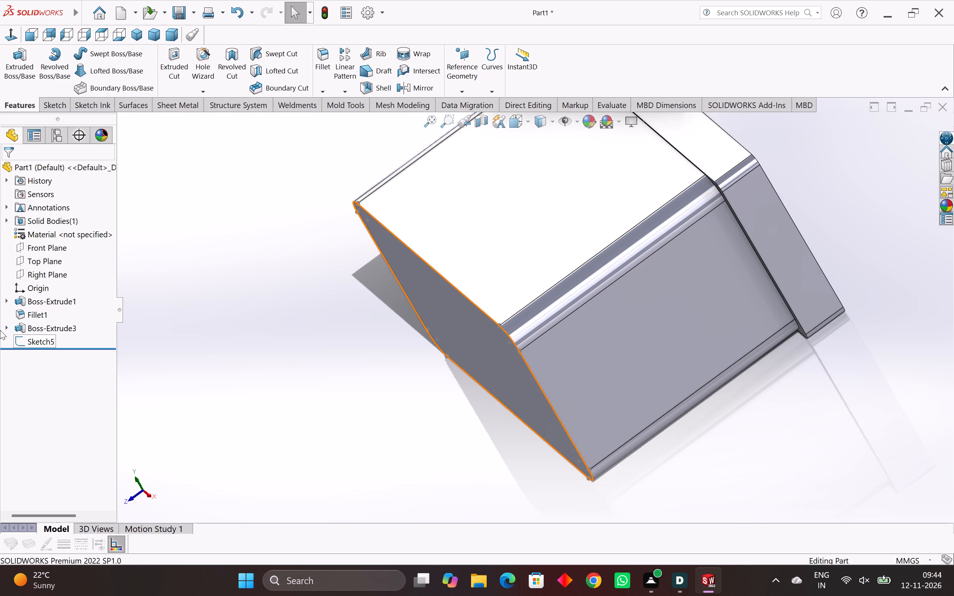
Delete the converted-outline sketch from the boss's free end face.
{"action": "right_click", "coordinate": [28, 342]}
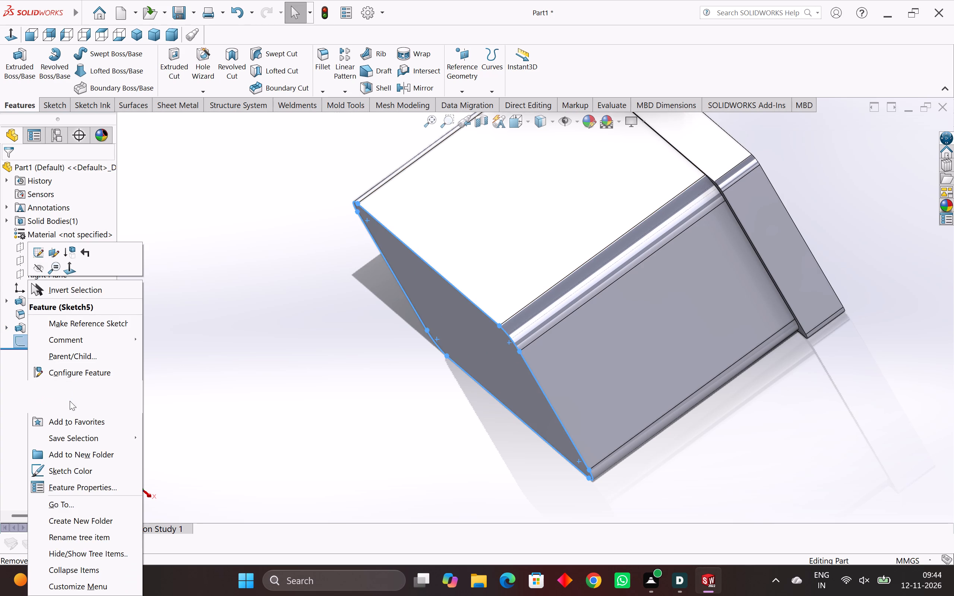
{"action": "left_click", "coordinate": [70, 401]}
{"action": "left_click", "coordinate": [547, 219]}
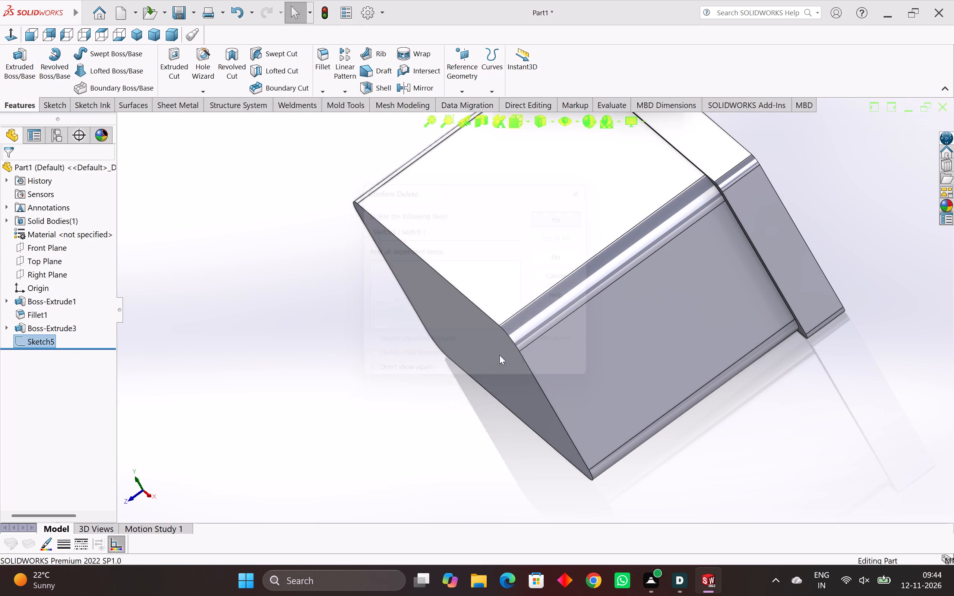
Start a new sketch on the boss's free end face.
{"action": "middle_click_drag", "start_coordinate": [487, 427], "coordinate": [532, 407]}
{"action": "left_click", "coordinate": [543, 356]}
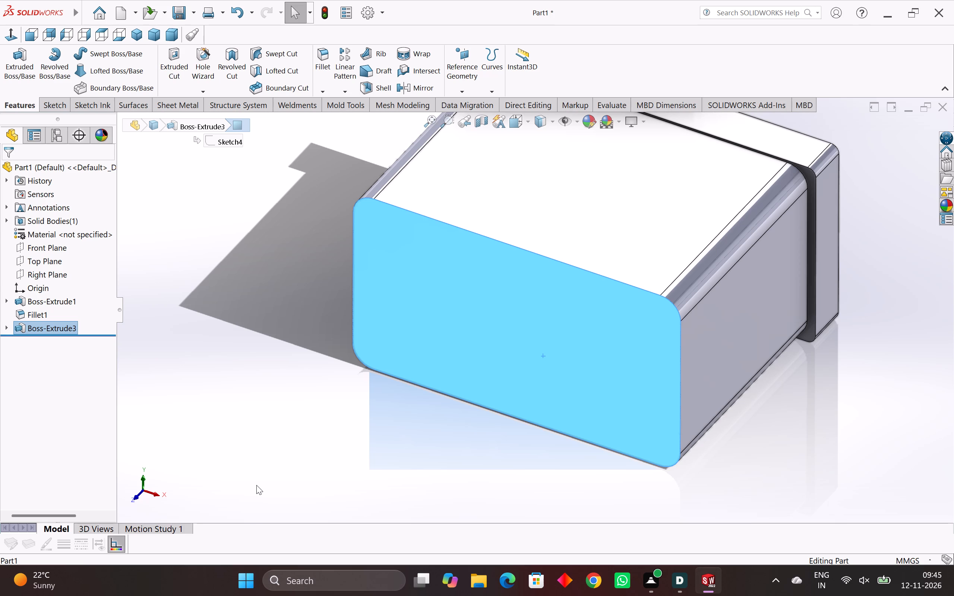
{"action": "scroll", "coordinate": [345, 478], "scroll_direction": "down", "scroll_amount": 2}
{"action": "middle_click_drag", "start_coordinate": [345, 478], "coordinate": [358, 478]}
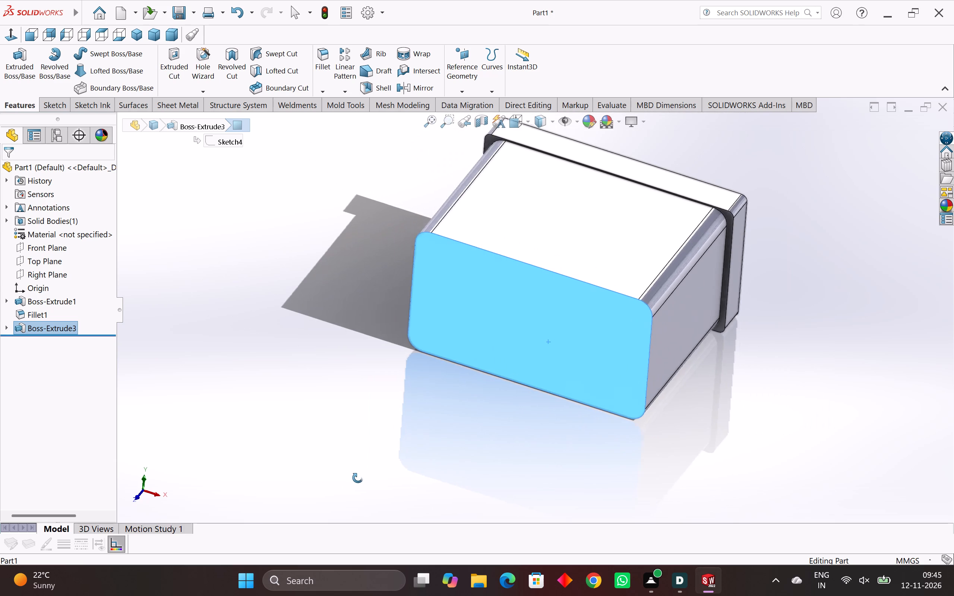
{"action": "middle_click_drag", "start_coordinate": [358, 478], "coordinate": [359, 478]}
{"action": "left_click", "coordinate": [502, 341]}
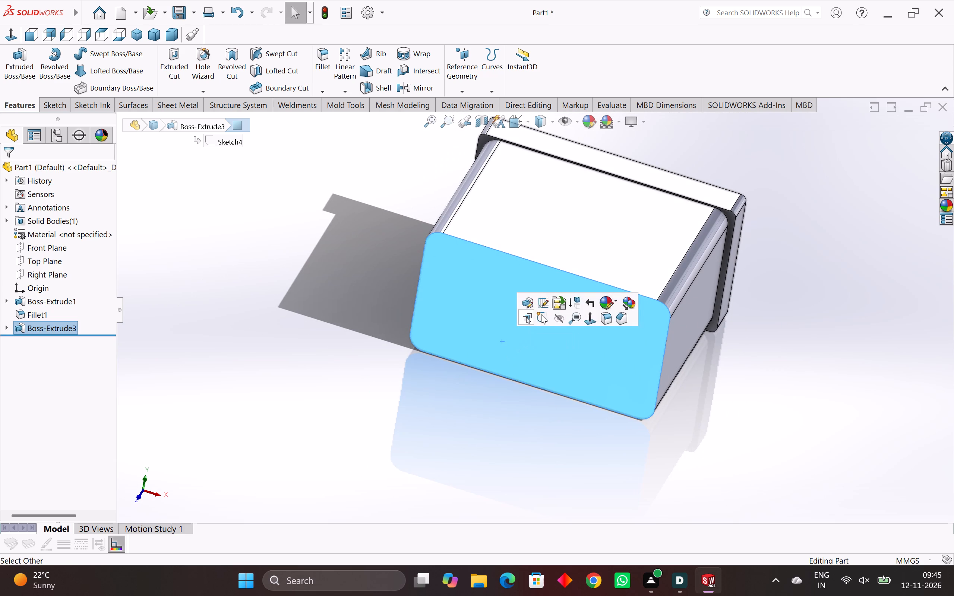
{"action": "left_click", "coordinate": [541, 314]}
{"action": "left_click", "coordinate": [863, 237]}
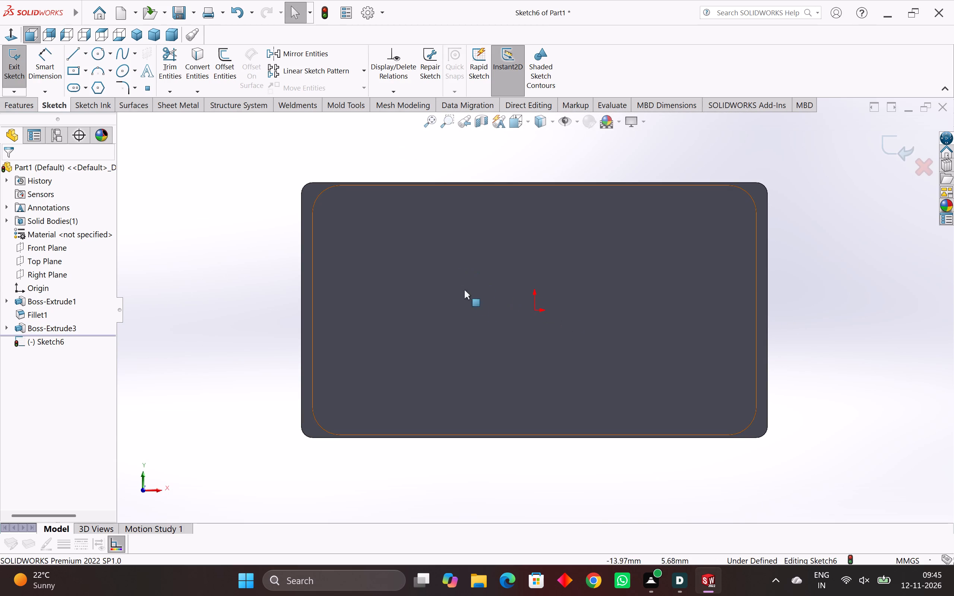
Examine the boss's free end face and its rounded corners from several angles.
{"action": "middle_click_drag", "start_coordinate": [495, 314], "coordinate": [505, 384]}
{"action": "scroll", "coordinate": [467, 339], "scroll_direction": "down", "scroll_amount": 2}
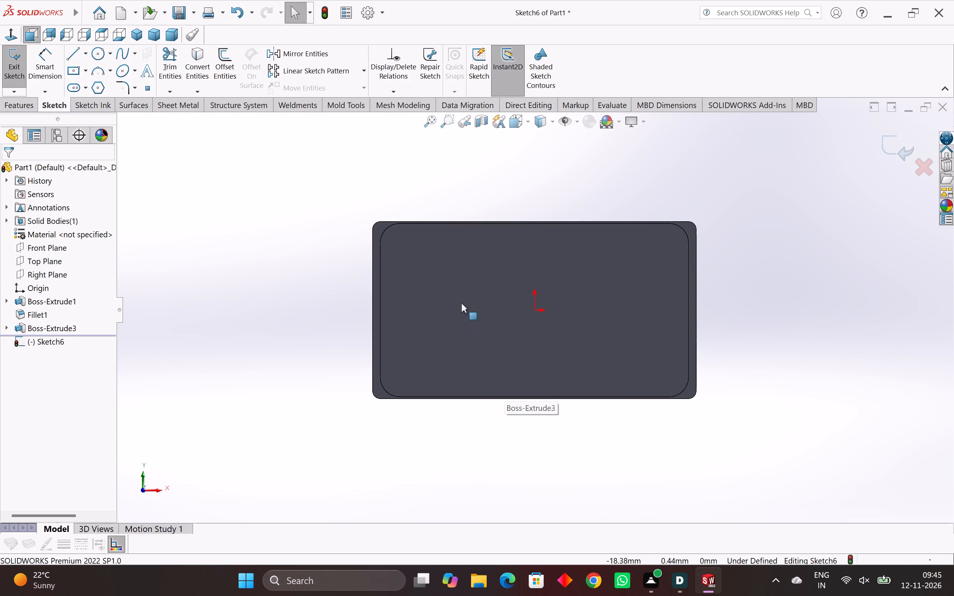
{"action": "middle_click_drag", "start_coordinate": [460, 291], "coordinate": [497, 365]}
{"action": "scroll", "coordinate": [497, 365], "scroll_direction": "down", "scroll_amount": 1}
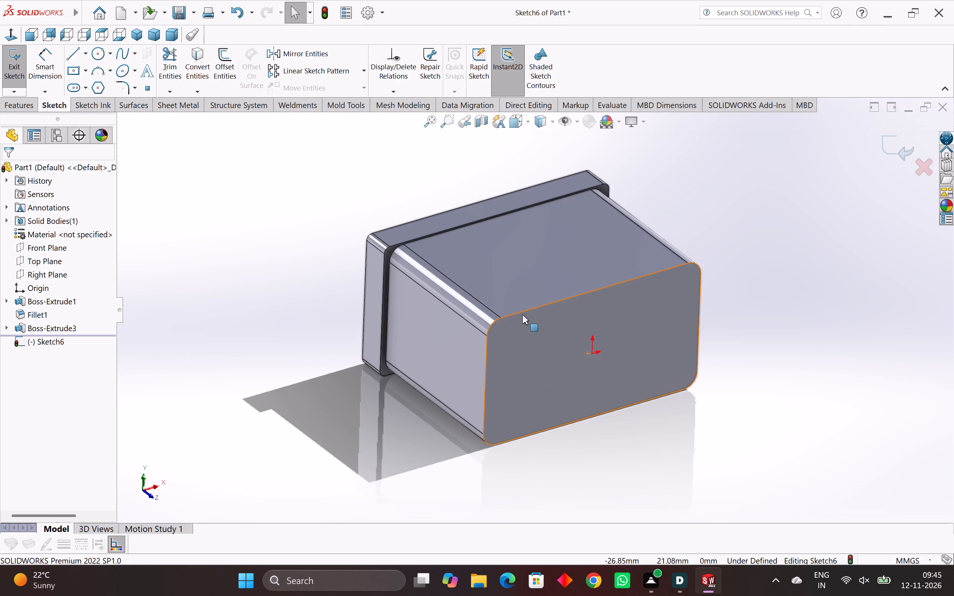
{"action": "scroll", "coordinate": [631, 340], "scroll_direction": "up", "scroll_amount": 4}
{"action": "scroll", "coordinate": [585, 333], "scroll_direction": "down", "scroll_amount": 4}
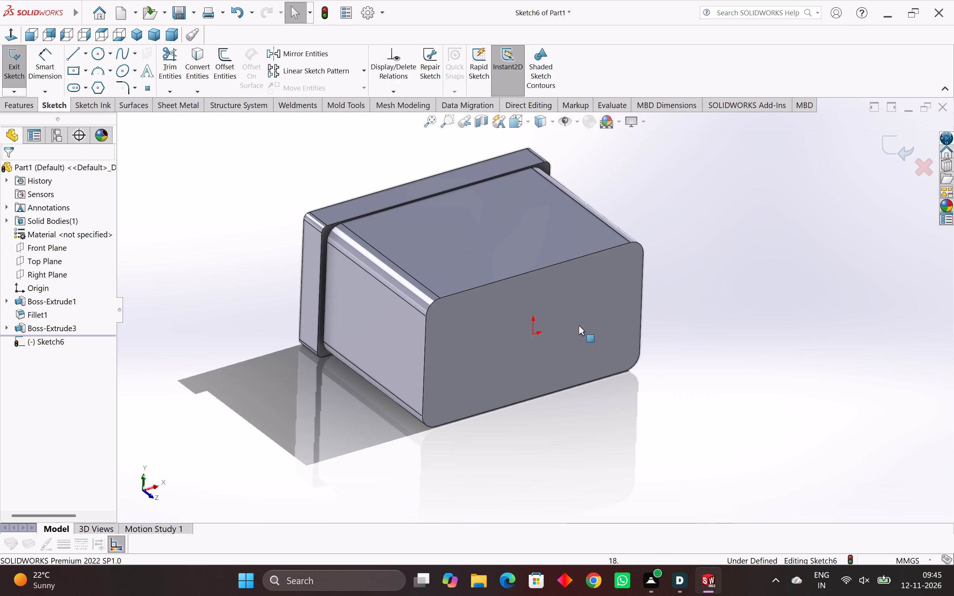
{"action": "scroll", "coordinate": [578, 293], "scroll_direction": "down", "scroll_amount": 1}
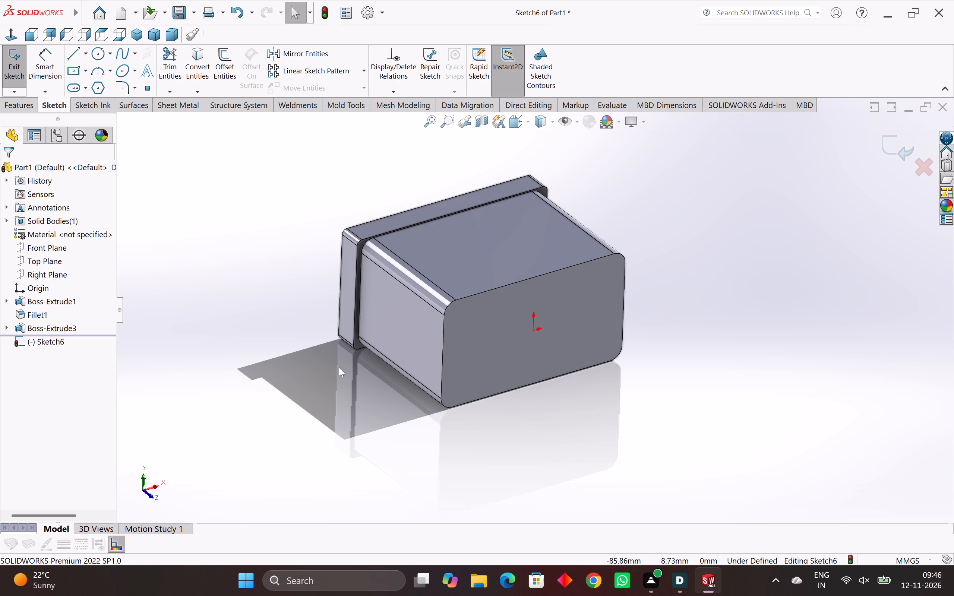
{"action": "scroll", "coordinate": [480, 367], "scroll_direction": "down", "scroll_amount": 2}
{"action": "middle_click_drag", "start_coordinate": [478, 369], "coordinate": [476, 365]}
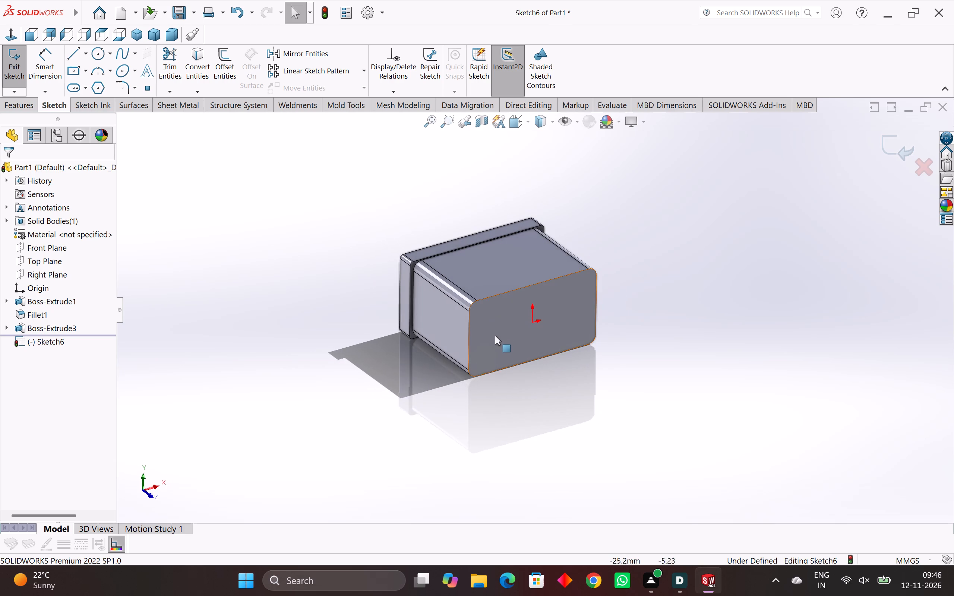
{"action": "scroll", "coordinate": [493, 302], "scroll_direction": "up", "scroll_amount": 3}
{"action": "scroll", "coordinate": [513, 382], "scroll_direction": "up", "scroll_amount": 1}
{"action": "scroll", "coordinate": [529, 351], "scroll_direction": "down", "scroll_amount": 1}
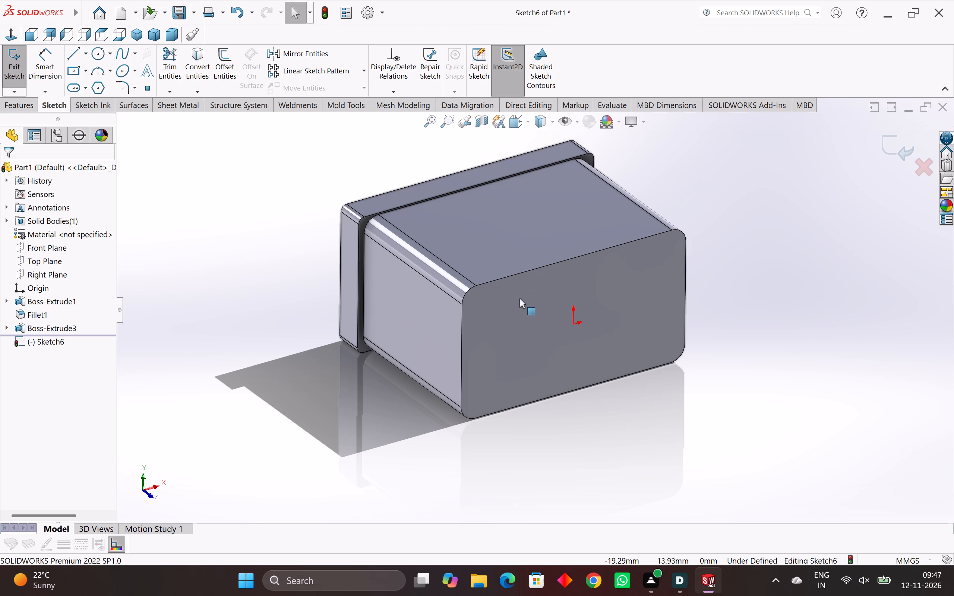
{"action": "middle_click_drag", "start_coordinate": [512, 302], "coordinate": [452, 333]}
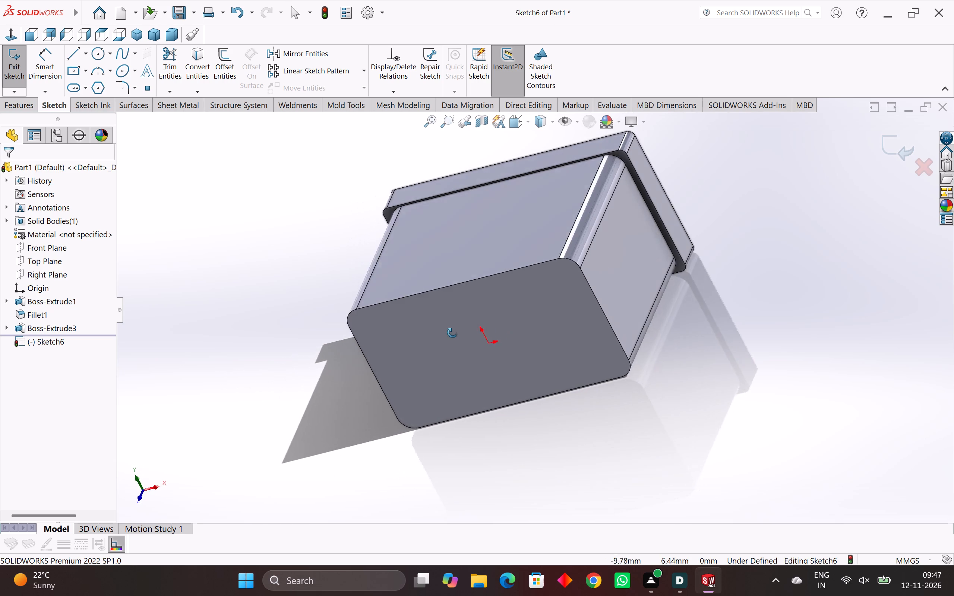
{"action": "middle_click_drag", "start_coordinate": [452, 333], "coordinate": [481, 292]}
{"action": "scroll", "coordinate": [464, 291], "scroll_direction": "down", "scroll_amount": 1}
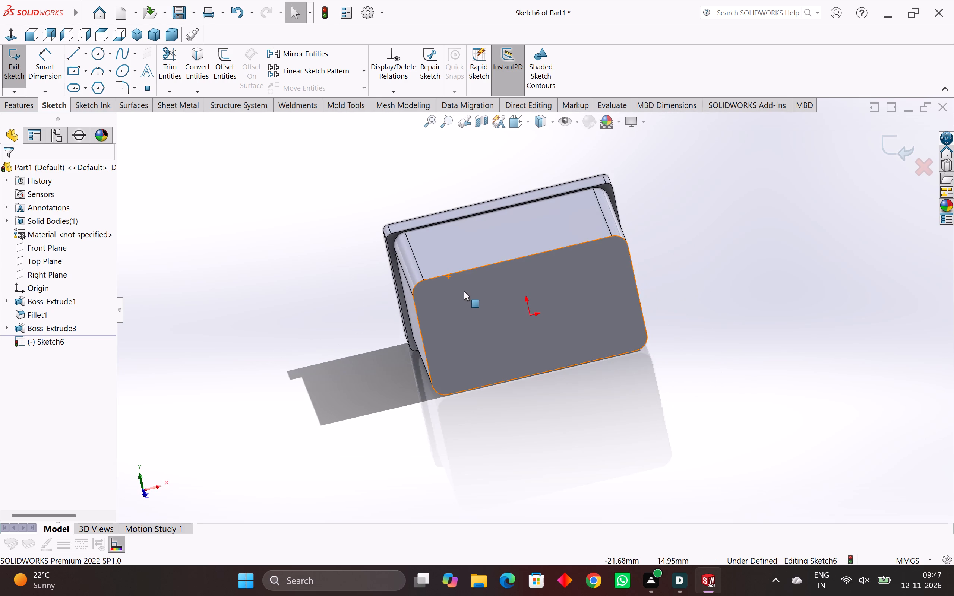
{"action": "middle_click_drag", "start_coordinate": [457, 289], "coordinate": [433, 334]}
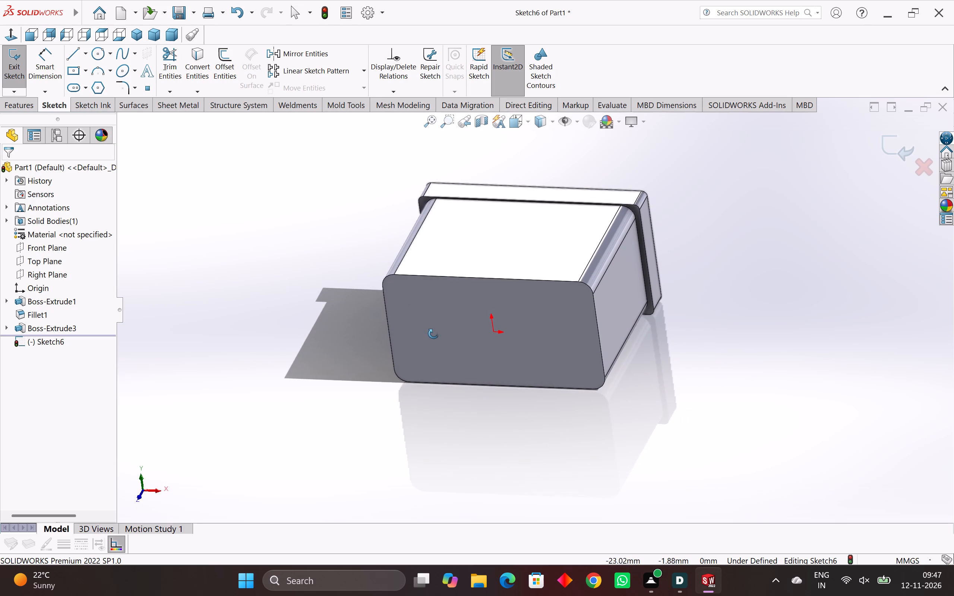
{"action": "middle_click_drag", "start_coordinate": [433, 334], "coordinate": [434, 334]}
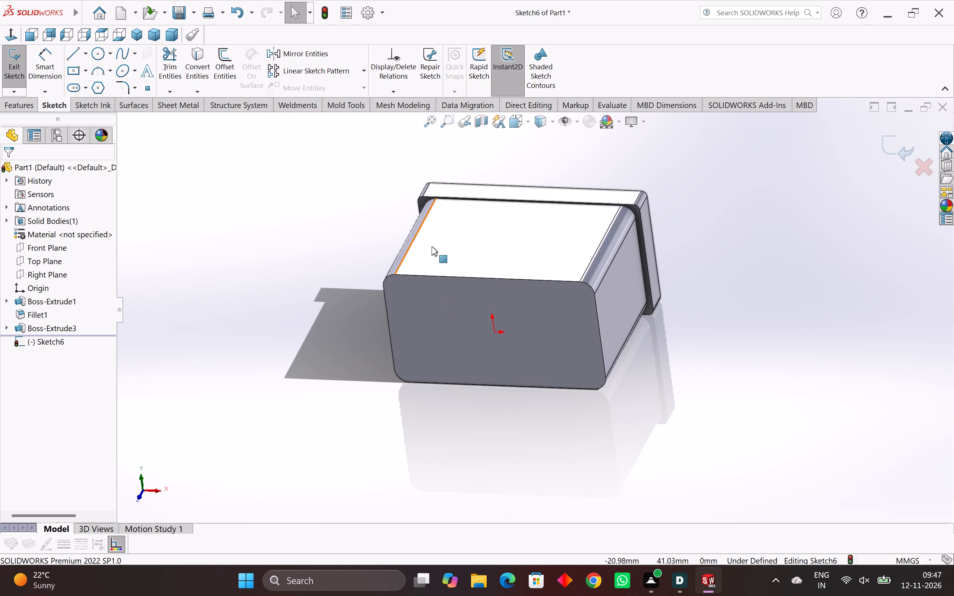
{"action": "scroll", "coordinate": [492, 337], "scroll_direction": "up", "scroll_amount": 3}
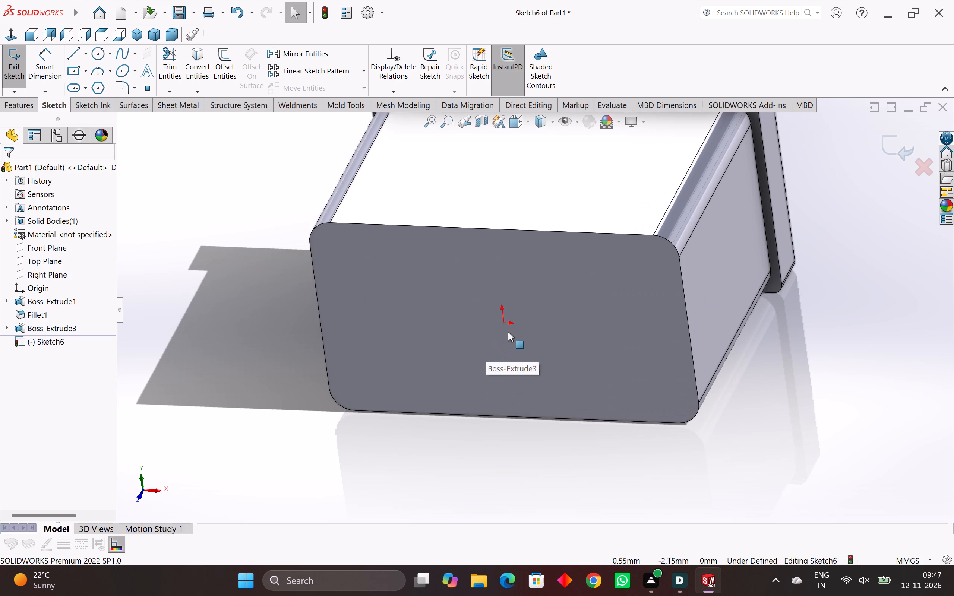
{"action": "scroll", "coordinate": [508, 326], "scroll_direction": "up", "scroll_amount": 1}
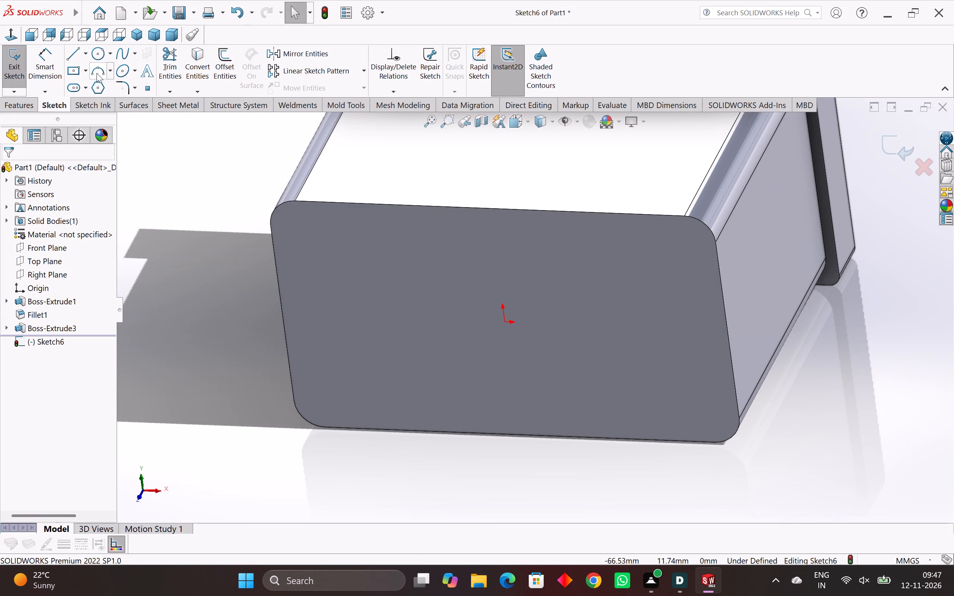
Sketch a centre rectangle about 61 x 41 mm on the boss's end face, centred on the origin.
{"action": "left_click", "coordinate": [77, 64]}
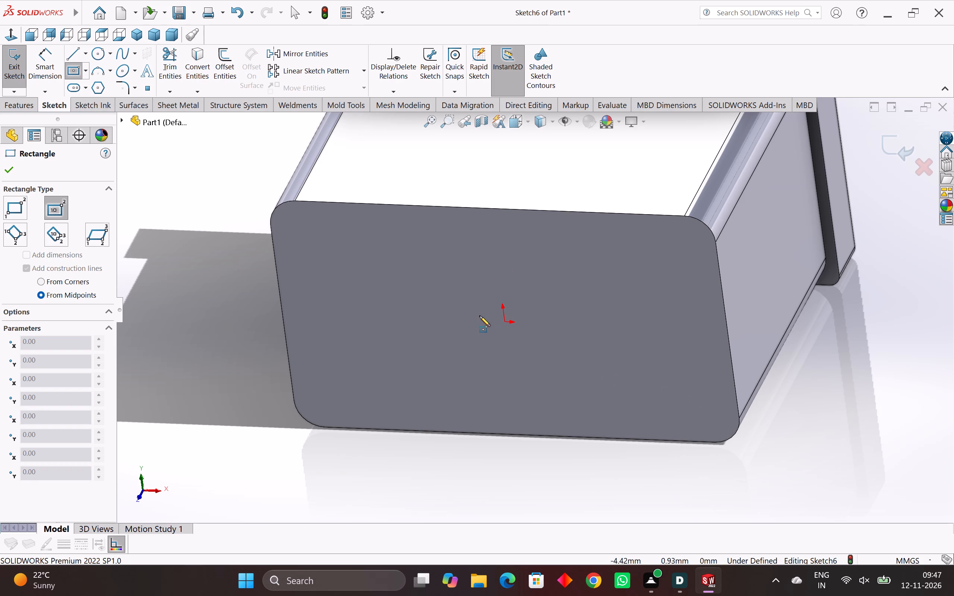
{"action": "left_click", "coordinate": [505, 322]}
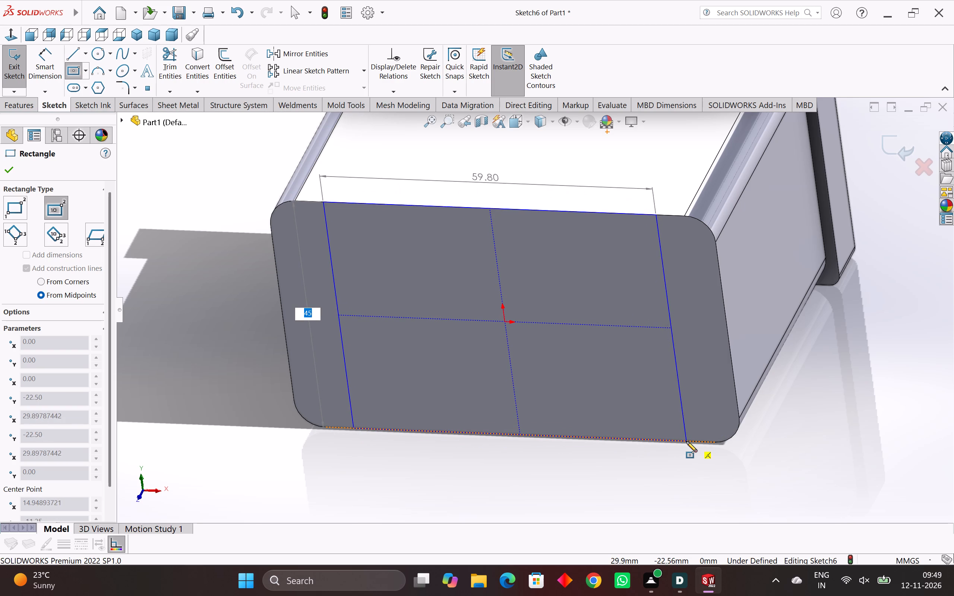
{"action": "left_click", "coordinate": [687, 431]}
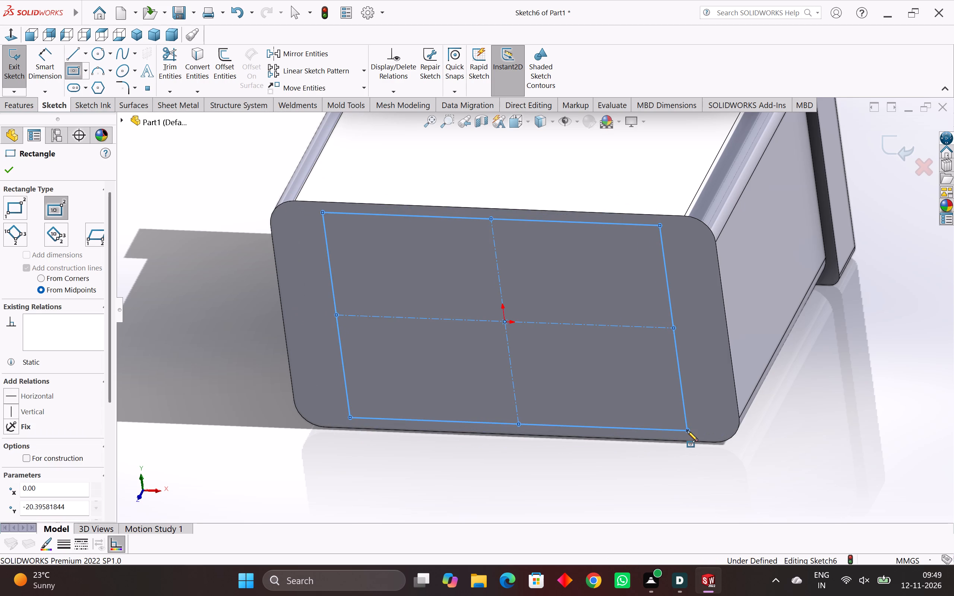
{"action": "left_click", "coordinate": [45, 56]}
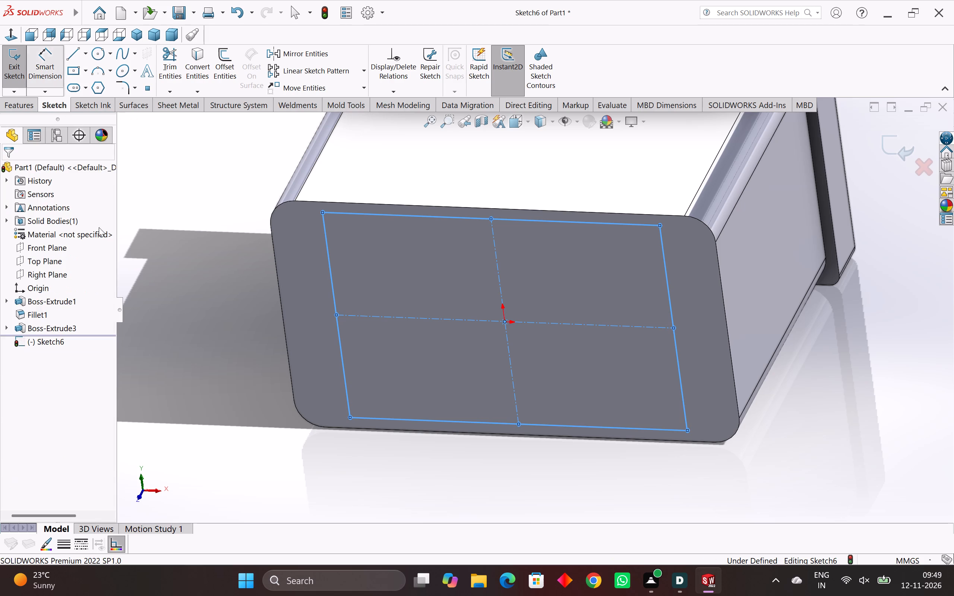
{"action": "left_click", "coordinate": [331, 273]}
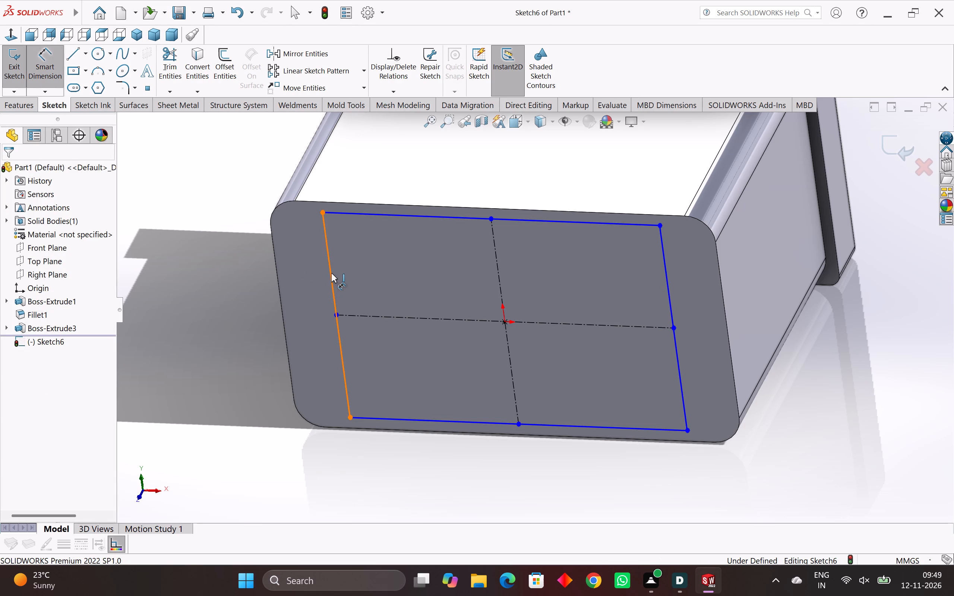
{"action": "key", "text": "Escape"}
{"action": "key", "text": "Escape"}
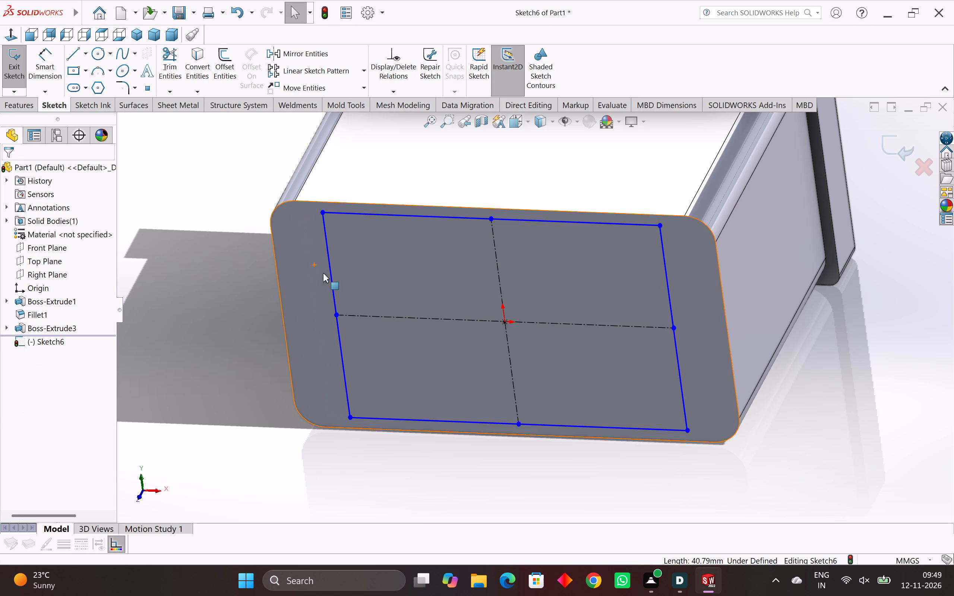
Make the rectangle's lower horizontal line collinear with the end face's lower long edge.
{"action": "left_click", "coordinate": [492, 422], "text": "ctrl"}
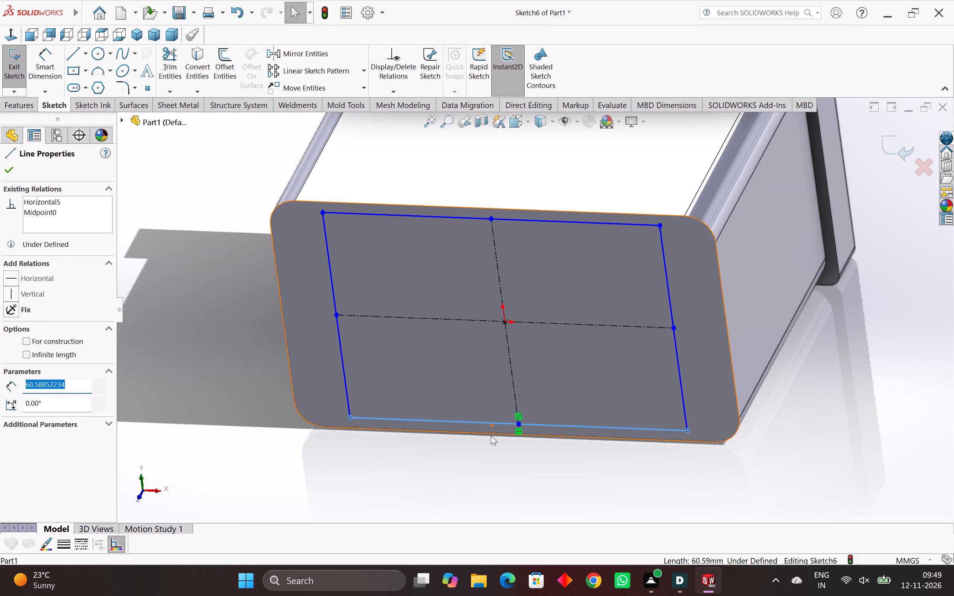
{"action": "left_click", "coordinate": [490, 434], "text": "ctrl"}
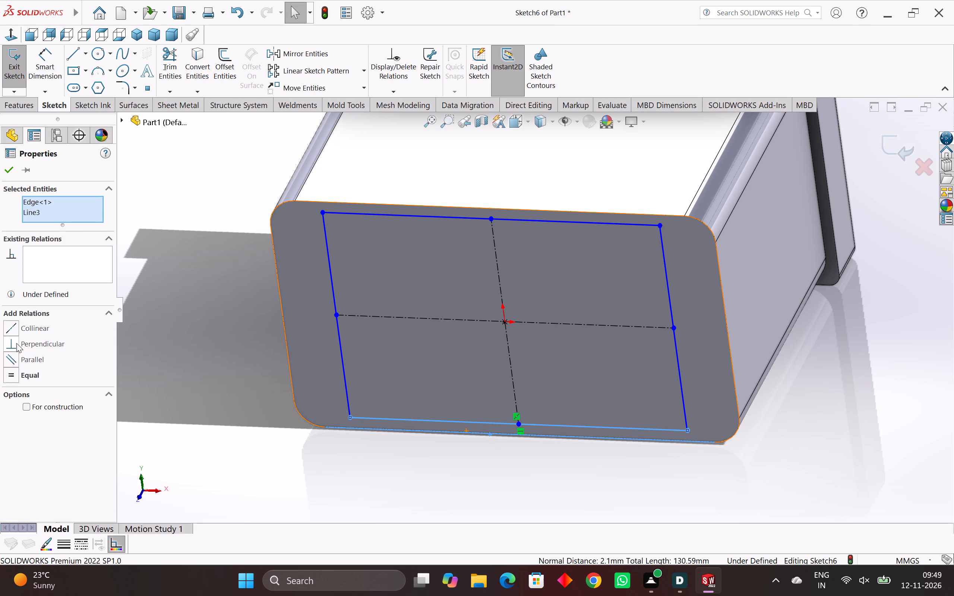
{"action": "left_click", "coordinate": [12, 332]}
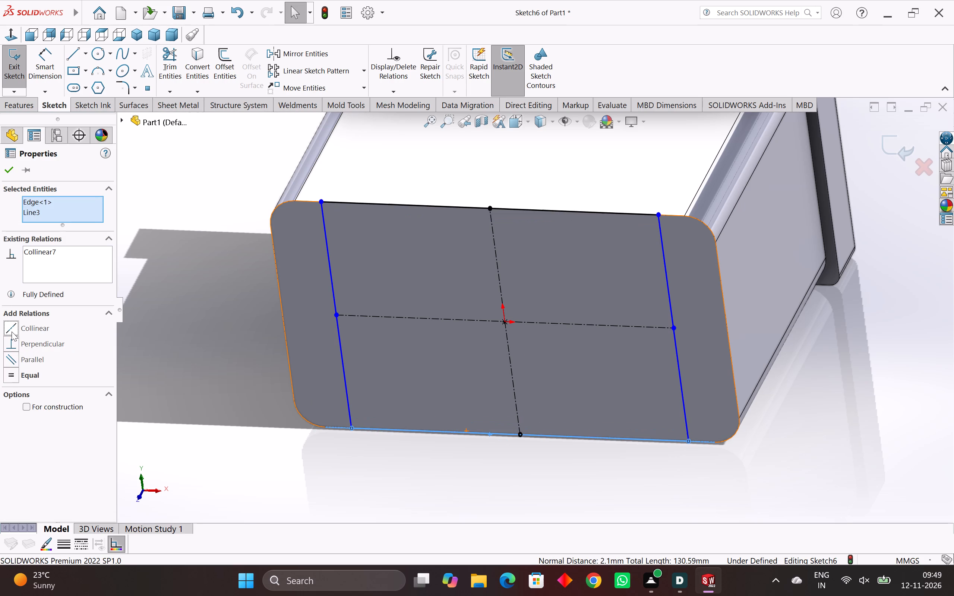
{"action": "left_click", "coordinate": [233, 282]}
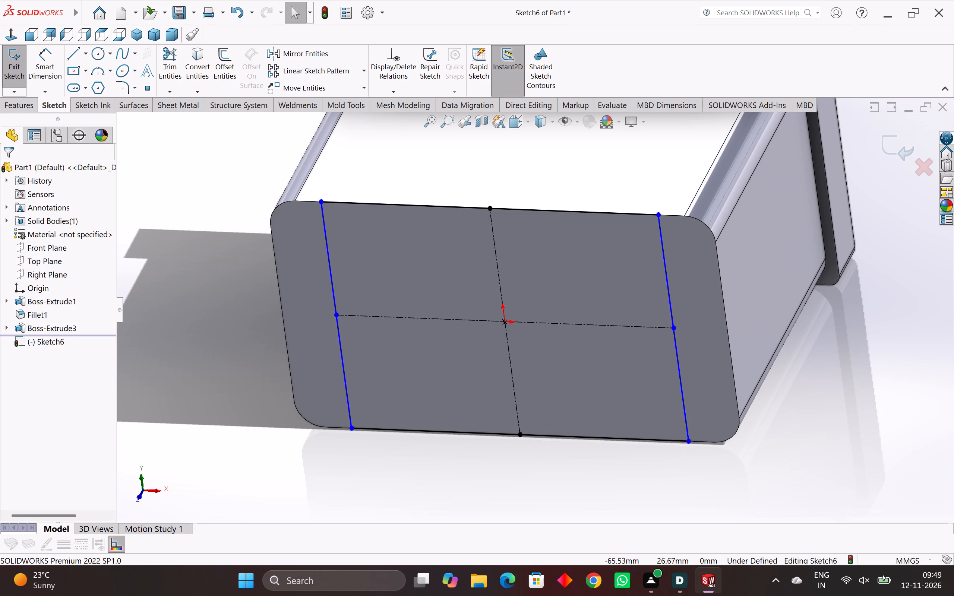
Dimension the rectangle's top horizontal line and set its length to 80 mm.
{"action": "left_click", "coordinate": [56, 54]}
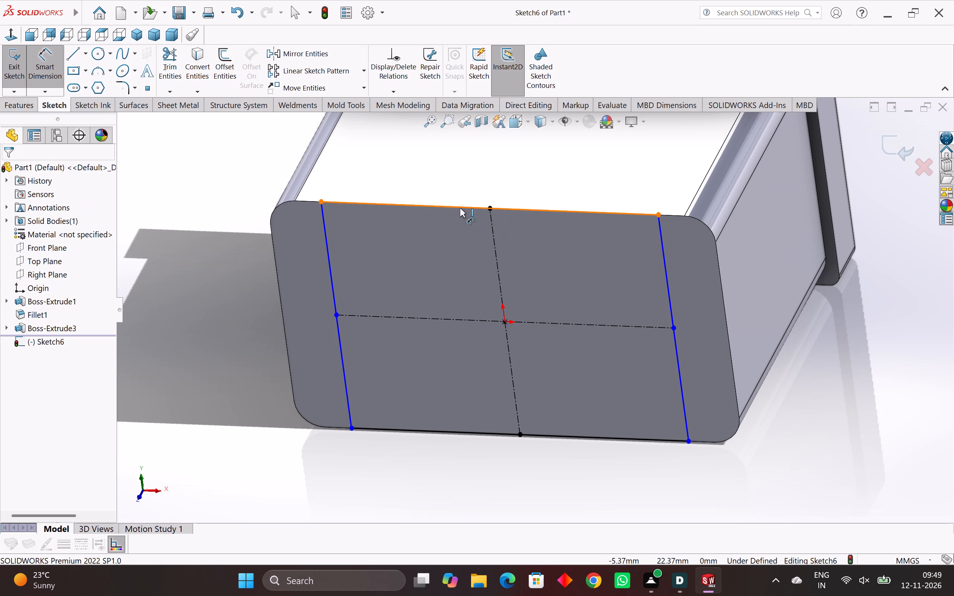
{"action": "left_click", "coordinate": [460, 208]}
{"action": "left_click", "coordinate": [473, 160]}
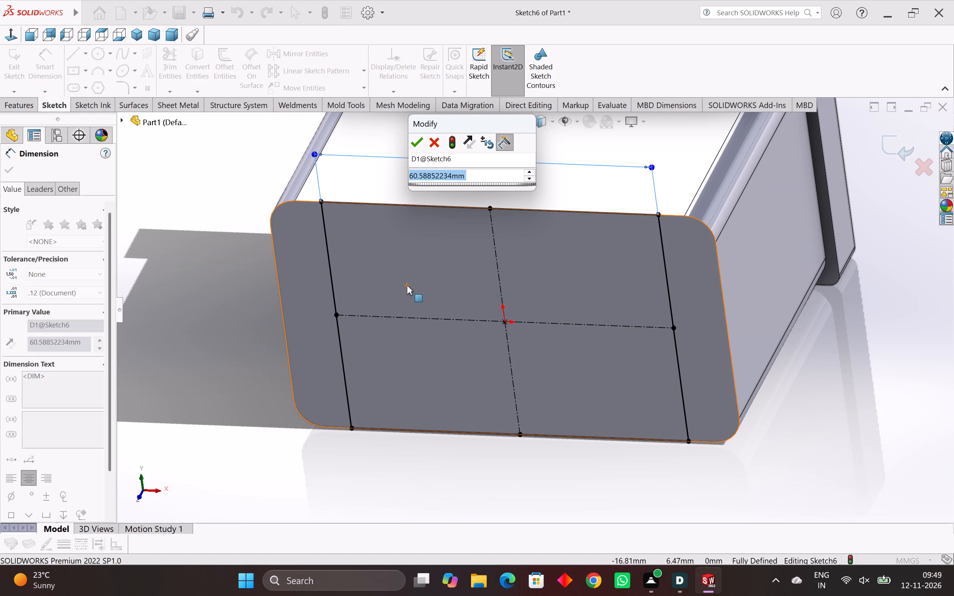
{"action": "type", "text": "80"}
{"action": "key", "text": "Return"}
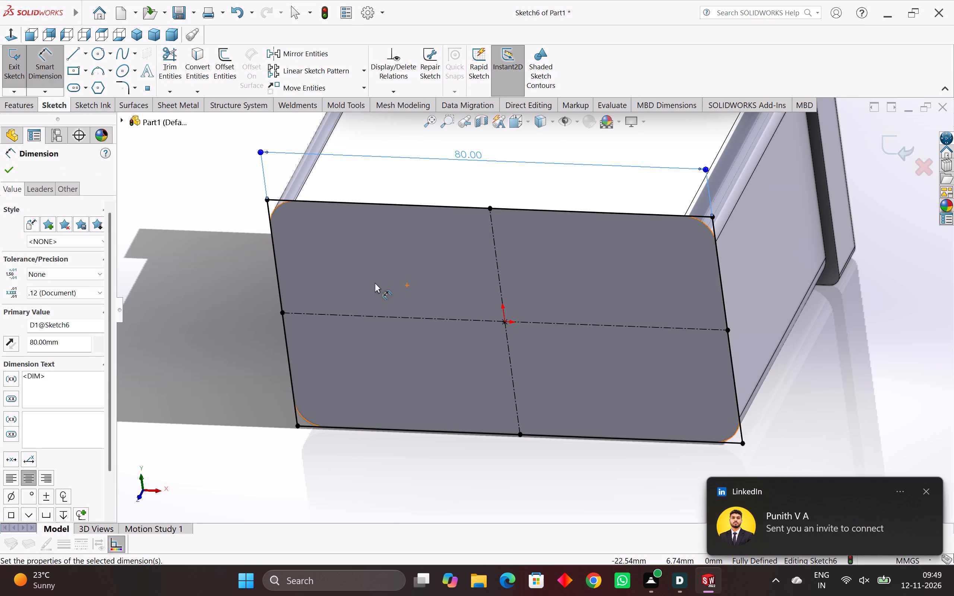
Extrude the rectangle from the boss's end face as a blind boss 8 mm deep, merged with the body.
{"action": "scroll", "coordinate": [469, 332], "scroll_direction": "down", "scroll_amount": 1}
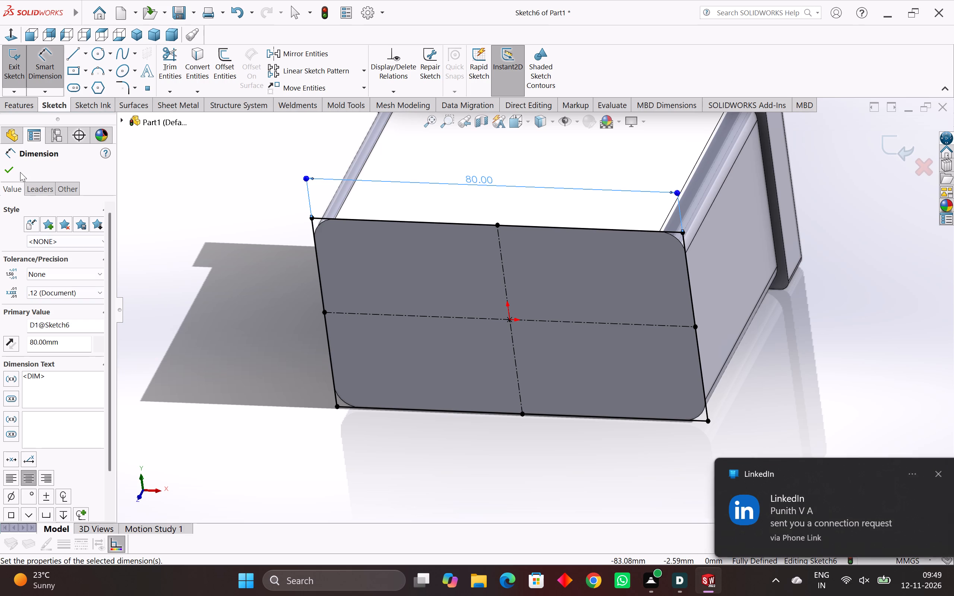
{"action": "left_click", "coordinate": [11, 111]}
{"action": "left_click", "coordinate": [16, 80]}
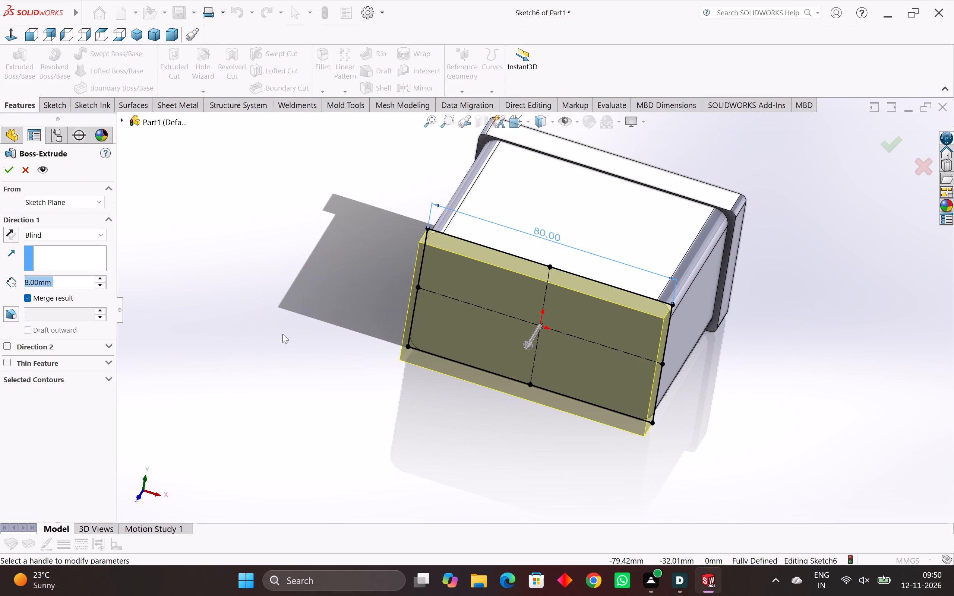
{"action": "left_click", "coordinate": [11, 174]}
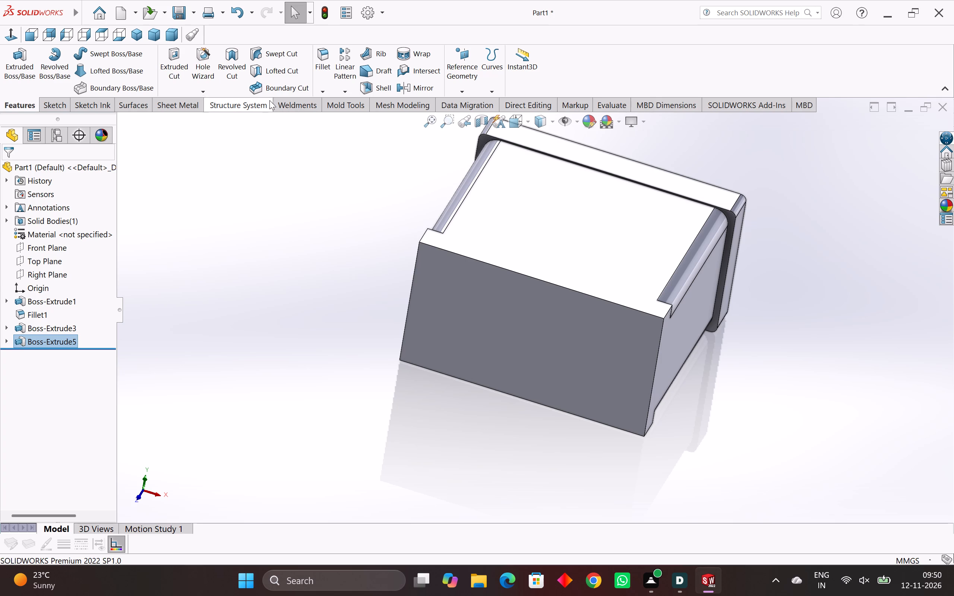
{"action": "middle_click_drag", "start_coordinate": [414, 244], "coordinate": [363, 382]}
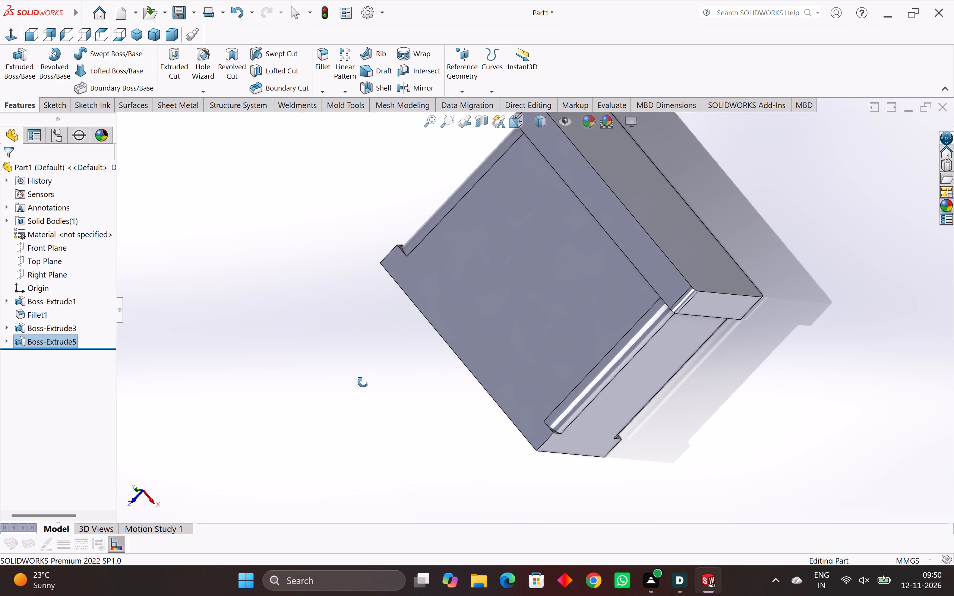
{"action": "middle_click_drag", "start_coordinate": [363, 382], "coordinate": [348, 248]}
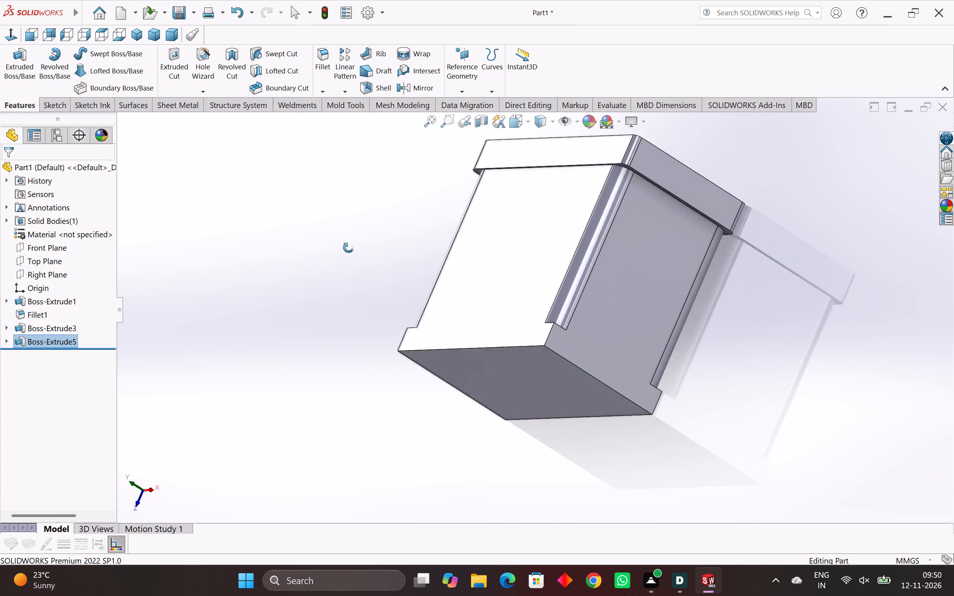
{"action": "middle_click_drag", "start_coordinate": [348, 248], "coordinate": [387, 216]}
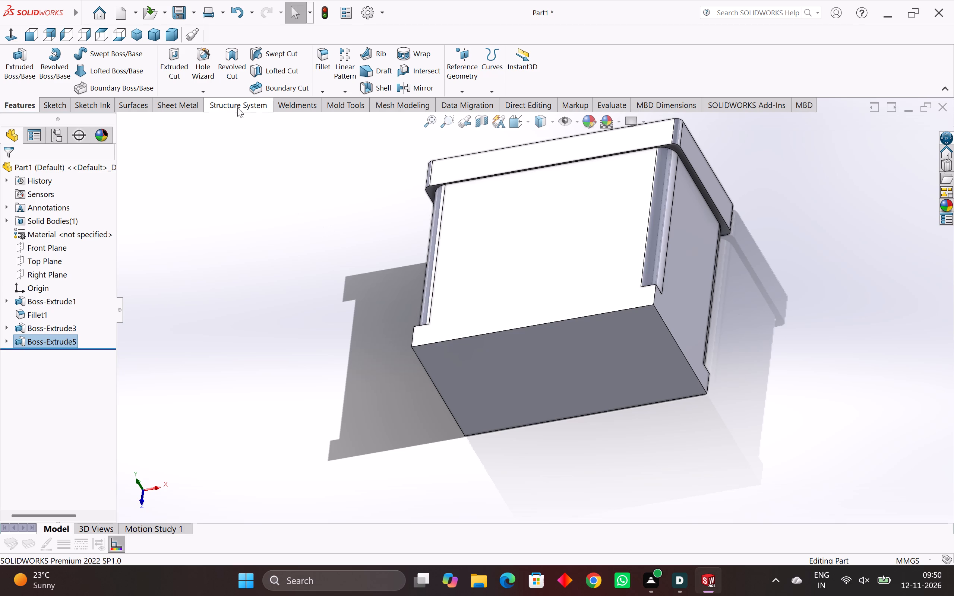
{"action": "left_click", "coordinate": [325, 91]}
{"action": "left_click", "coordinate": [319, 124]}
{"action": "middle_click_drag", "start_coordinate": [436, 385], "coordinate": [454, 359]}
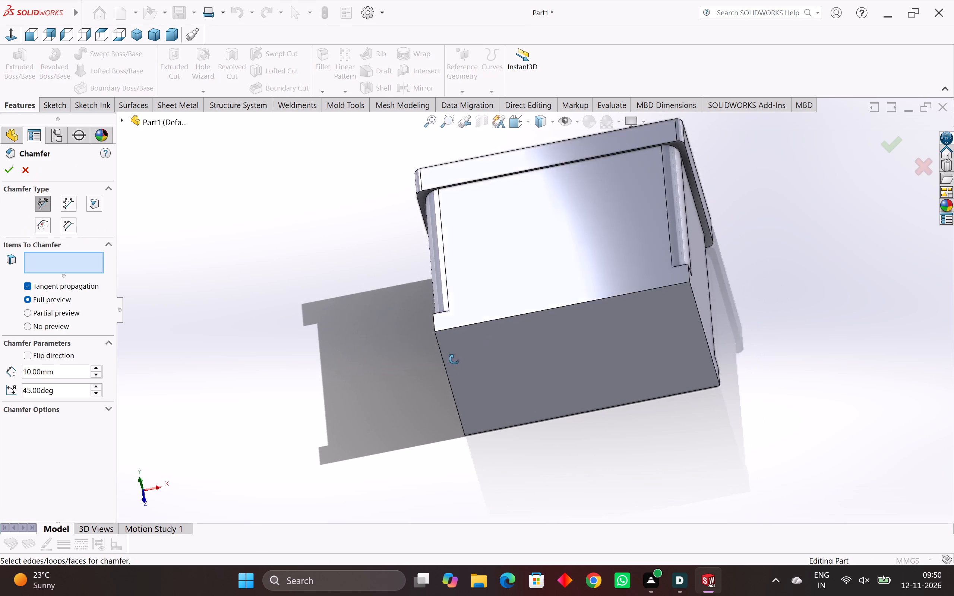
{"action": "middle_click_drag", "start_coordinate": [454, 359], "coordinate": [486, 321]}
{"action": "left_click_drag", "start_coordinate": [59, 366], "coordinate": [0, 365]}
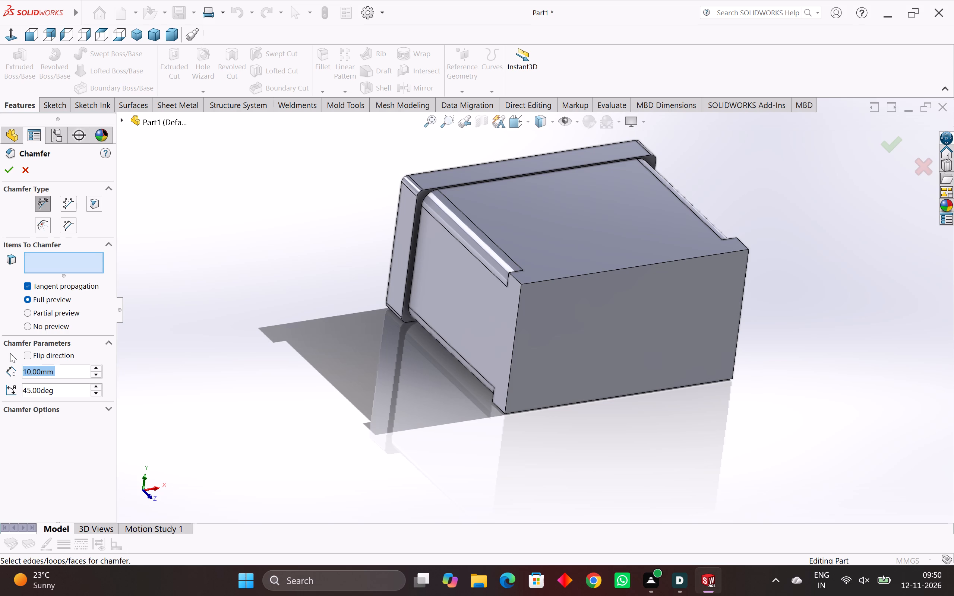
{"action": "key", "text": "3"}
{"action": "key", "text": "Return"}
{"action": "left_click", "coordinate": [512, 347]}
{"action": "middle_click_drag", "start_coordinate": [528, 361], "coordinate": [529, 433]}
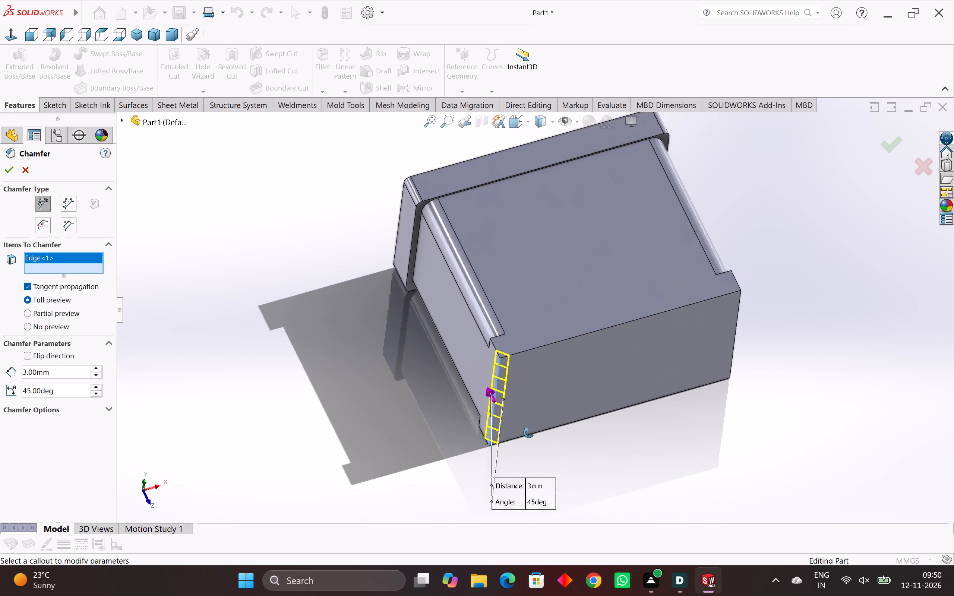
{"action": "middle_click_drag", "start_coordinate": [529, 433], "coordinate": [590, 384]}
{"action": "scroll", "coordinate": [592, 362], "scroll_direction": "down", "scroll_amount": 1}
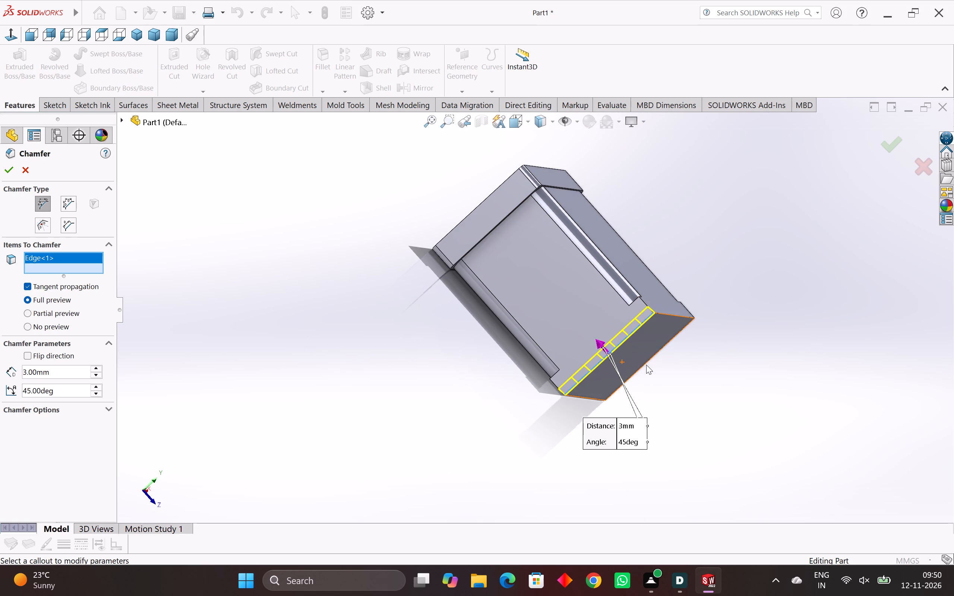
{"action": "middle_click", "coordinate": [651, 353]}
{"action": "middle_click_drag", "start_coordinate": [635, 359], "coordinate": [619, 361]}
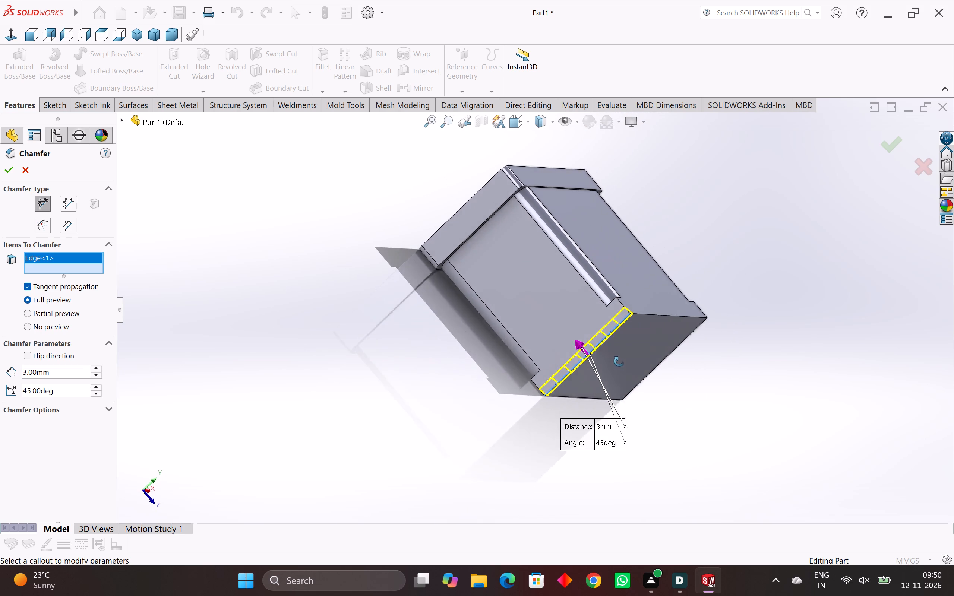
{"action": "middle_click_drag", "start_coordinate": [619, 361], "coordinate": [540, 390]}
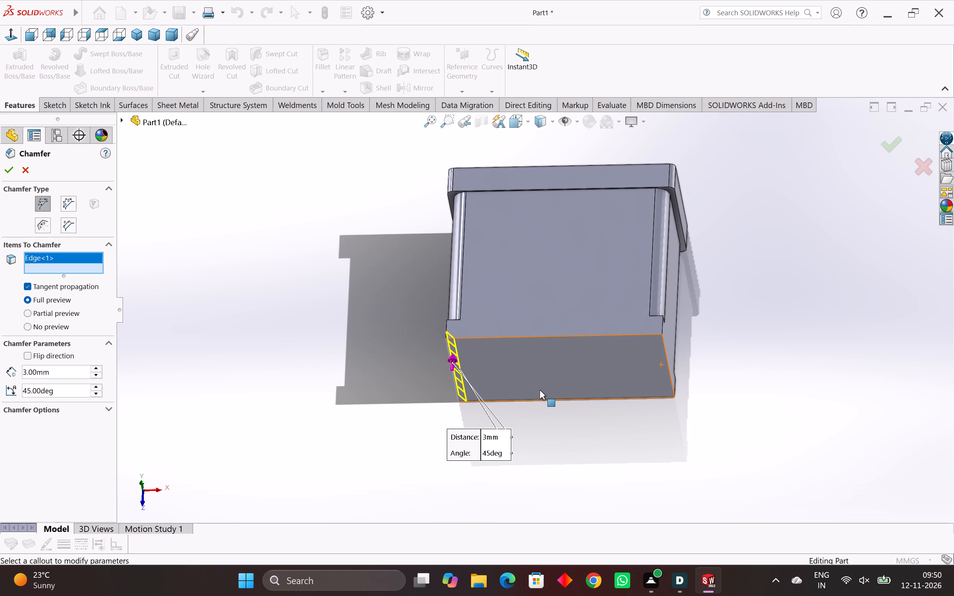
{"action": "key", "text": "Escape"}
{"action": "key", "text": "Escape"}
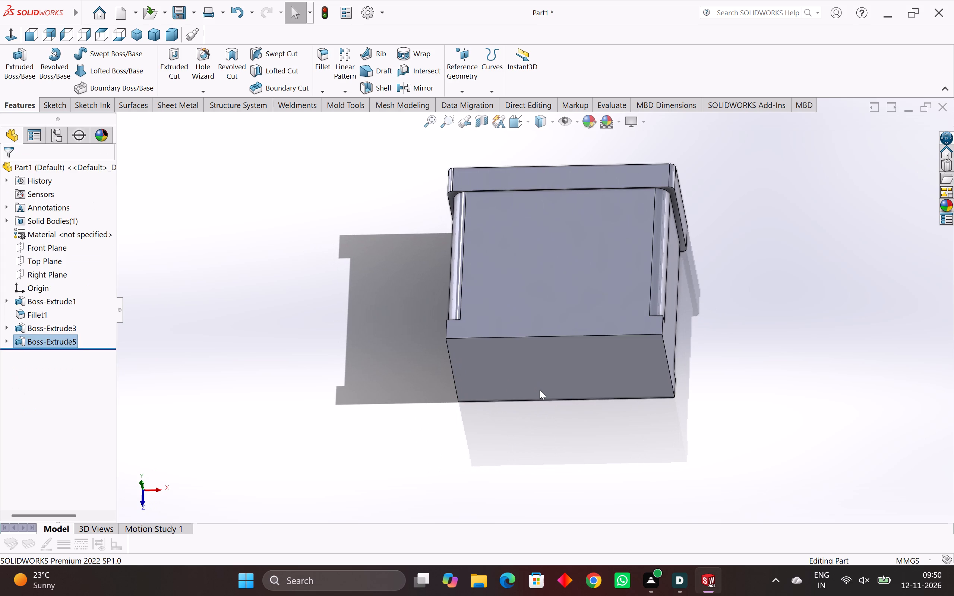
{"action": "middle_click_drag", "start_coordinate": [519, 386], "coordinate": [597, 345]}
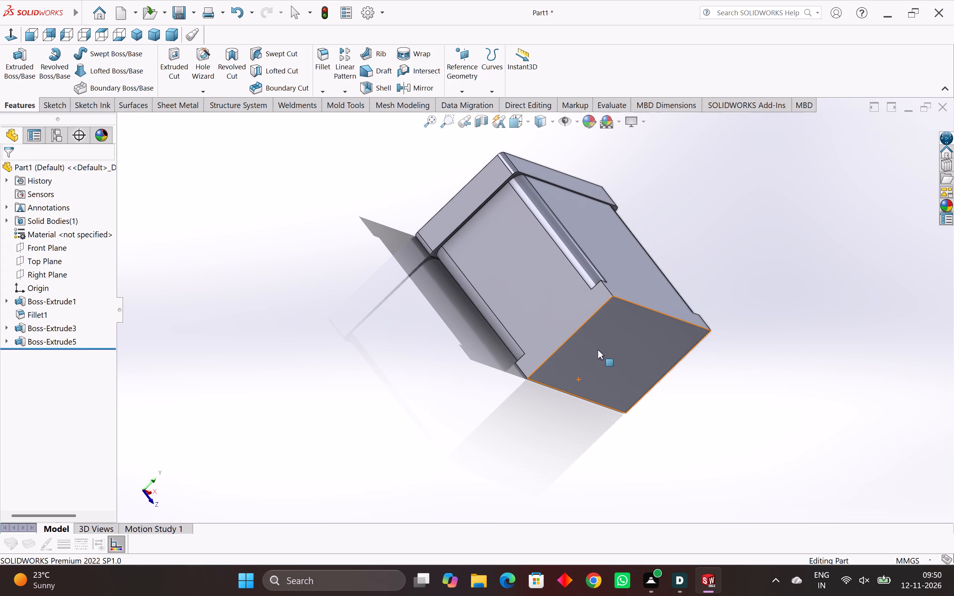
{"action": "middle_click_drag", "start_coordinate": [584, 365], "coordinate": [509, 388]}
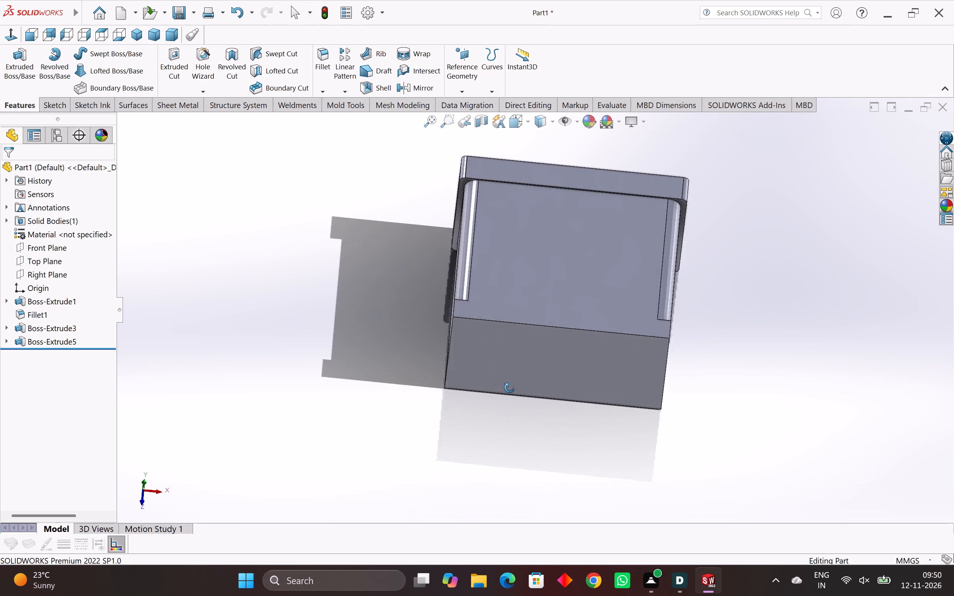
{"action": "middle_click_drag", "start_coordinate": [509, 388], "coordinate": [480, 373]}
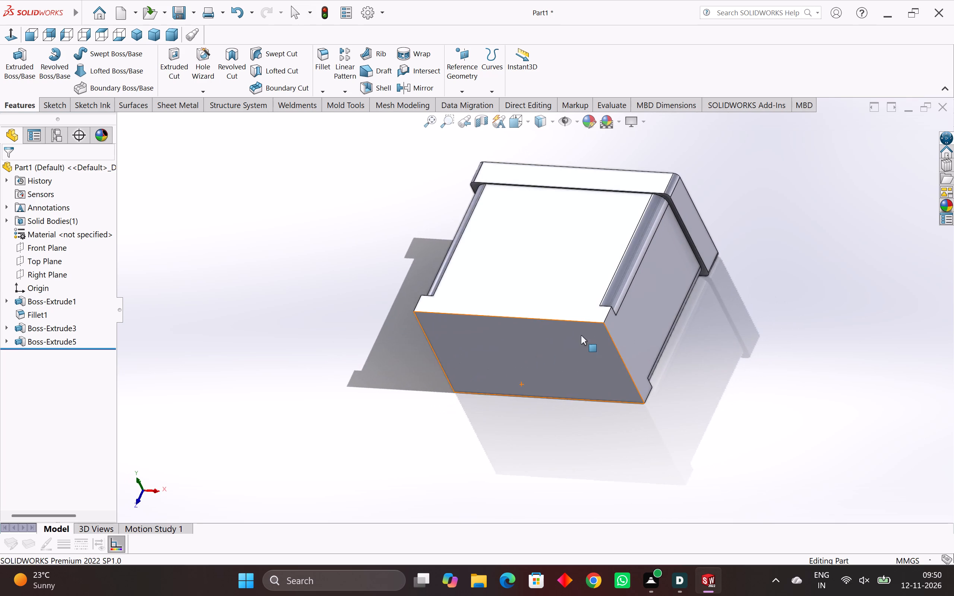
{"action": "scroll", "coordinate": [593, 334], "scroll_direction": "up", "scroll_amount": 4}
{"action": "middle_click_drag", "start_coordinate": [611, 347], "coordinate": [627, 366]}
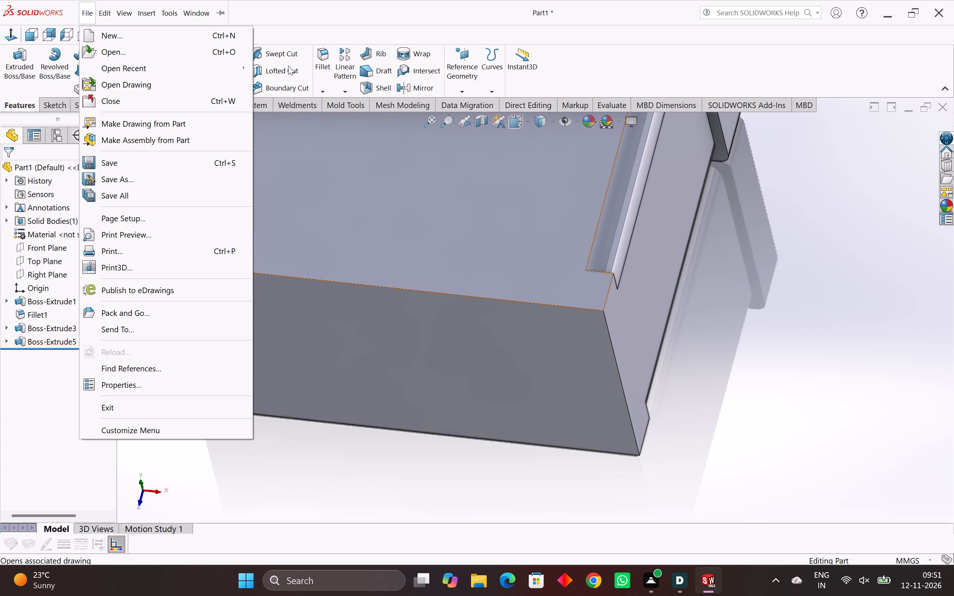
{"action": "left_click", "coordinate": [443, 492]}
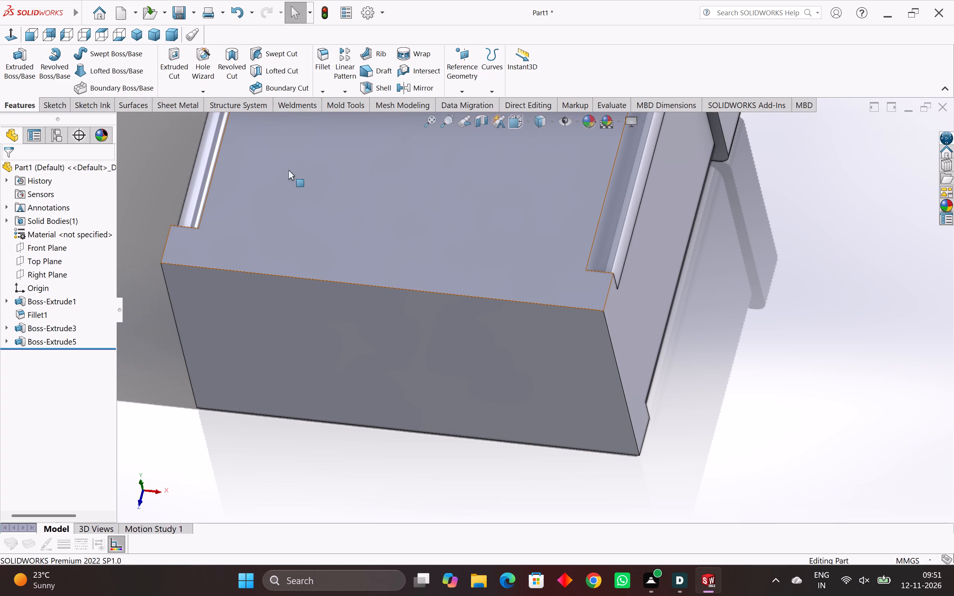
Chamfer one short outer edge of the end block's end face with a symmetric 10 mm offset-face chamfer.
{"action": "left_click", "coordinate": [324, 89]}
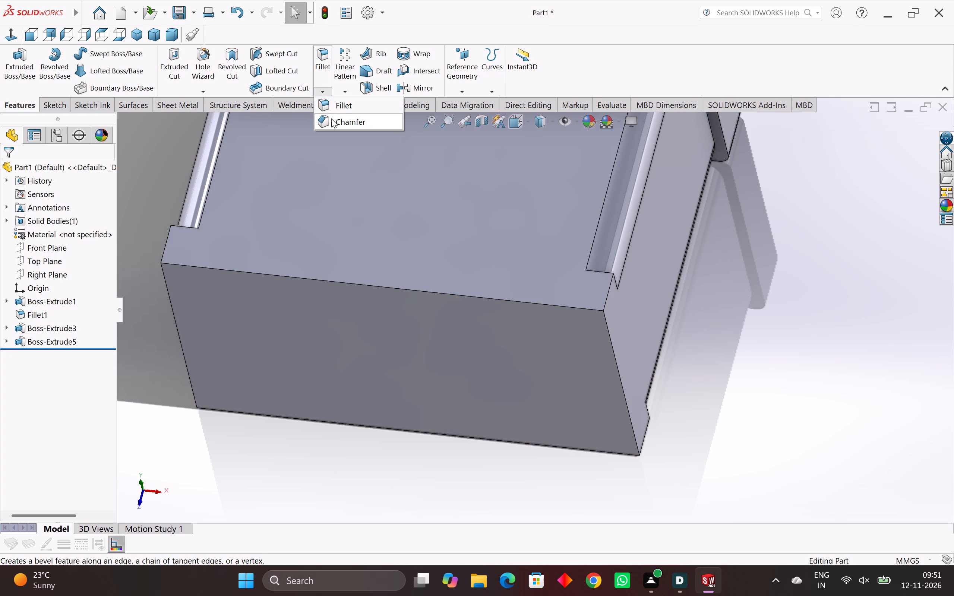
{"action": "left_click", "coordinate": [331, 120]}
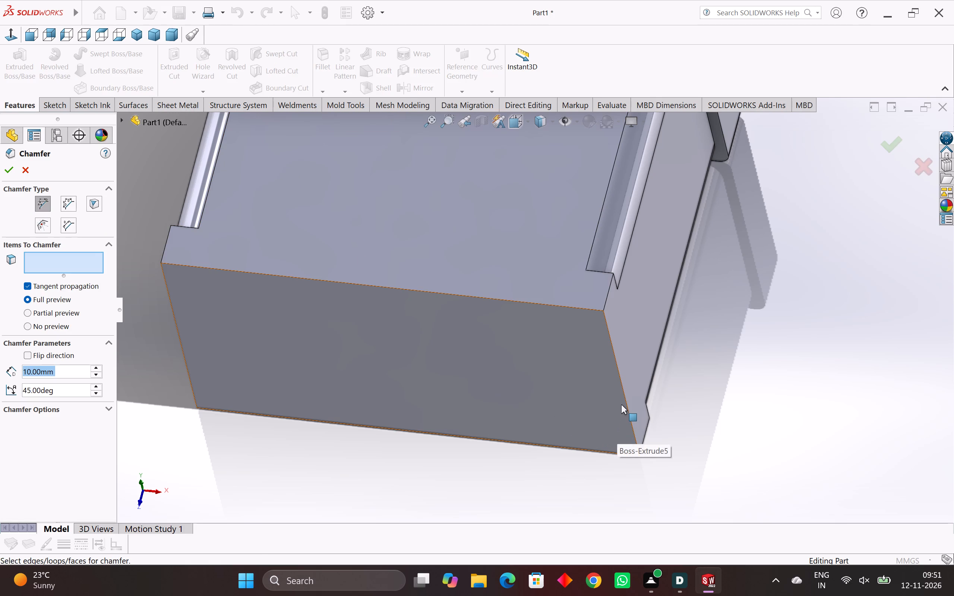
{"action": "middle_click_drag", "start_coordinate": [621, 403], "coordinate": [608, 405]}
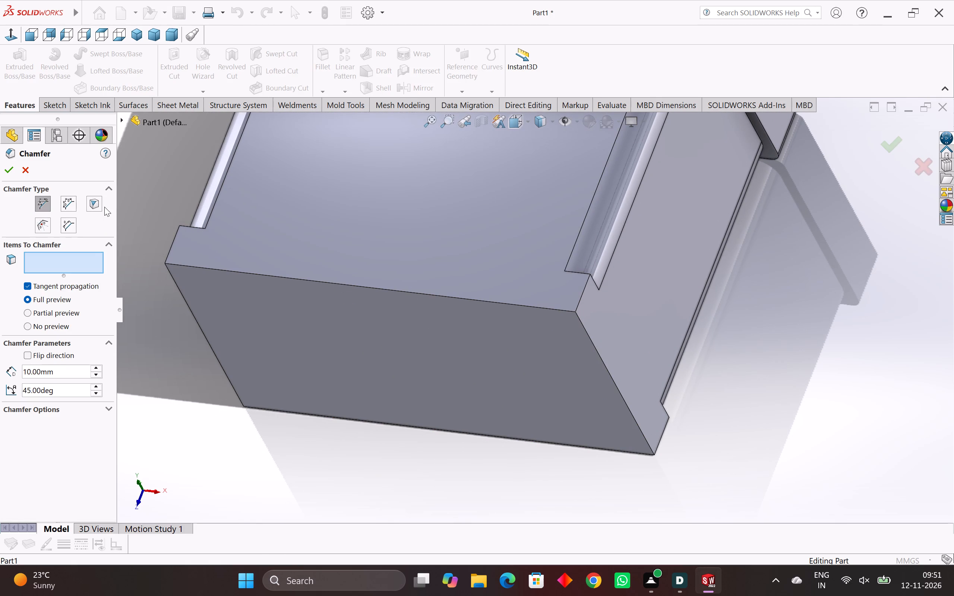
{"action": "left_click", "coordinate": [73, 205]}
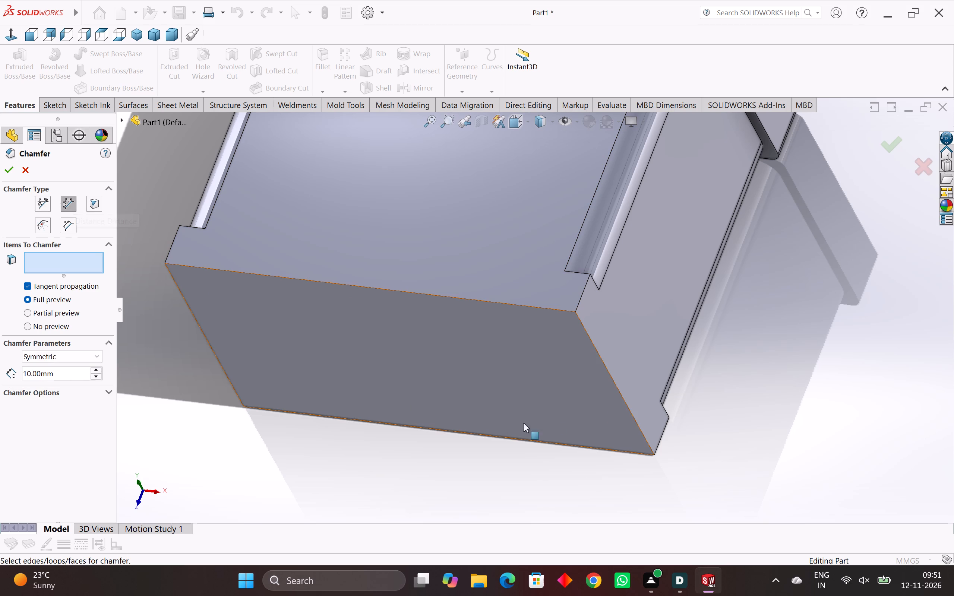
{"action": "left_click", "coordinate": [617, 388]}
{"action": "middle_click_drag", "start_coordinate": [617, 388], "coordinate": [611, 391]}
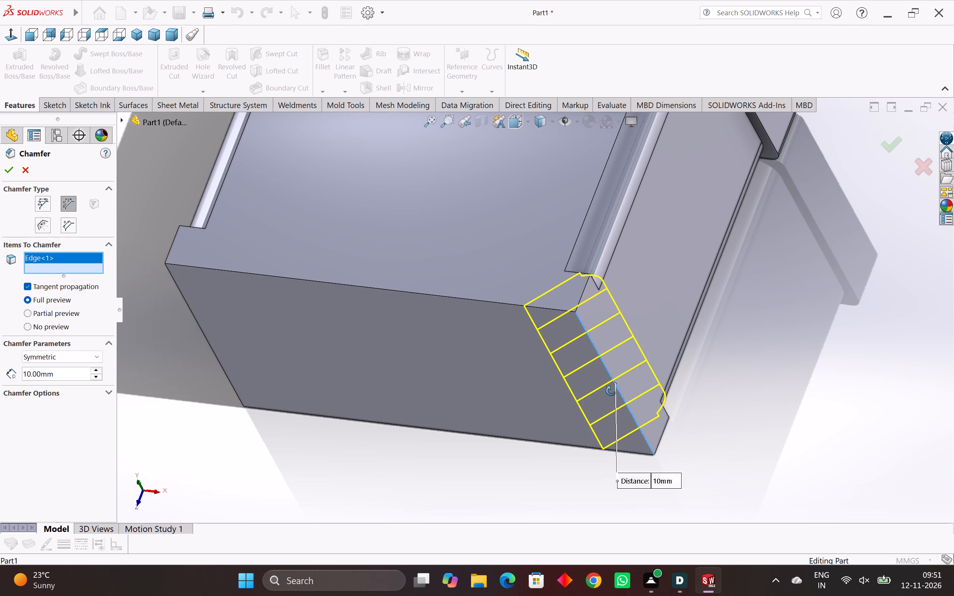
{"action": "middle_click_drag", "start_coordinate": [611, 391], "coordinate": [588, 411]}
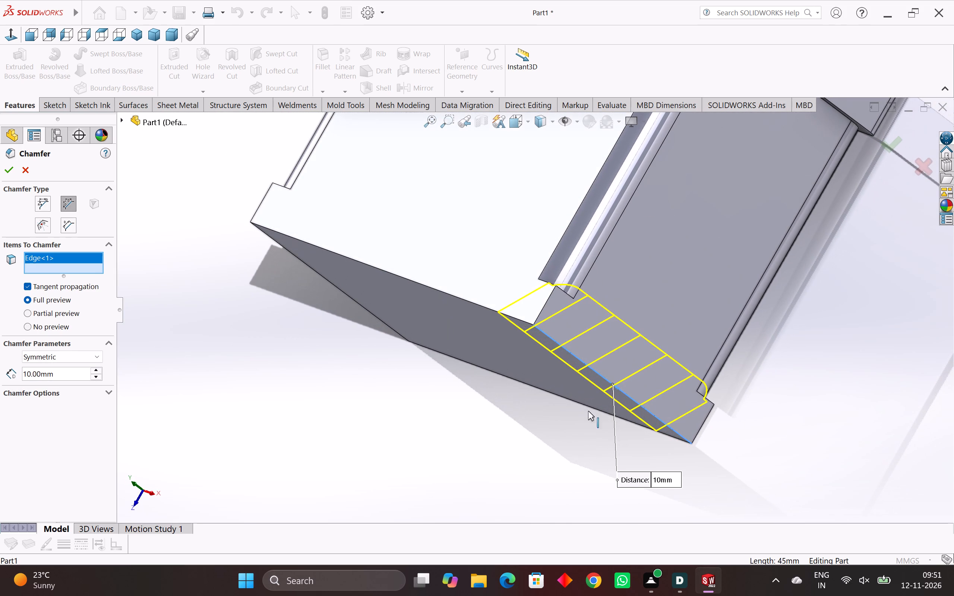
{"action": "left_click_drag", "start_coordinate": [58, 377], "coordinate": [0, 340]}
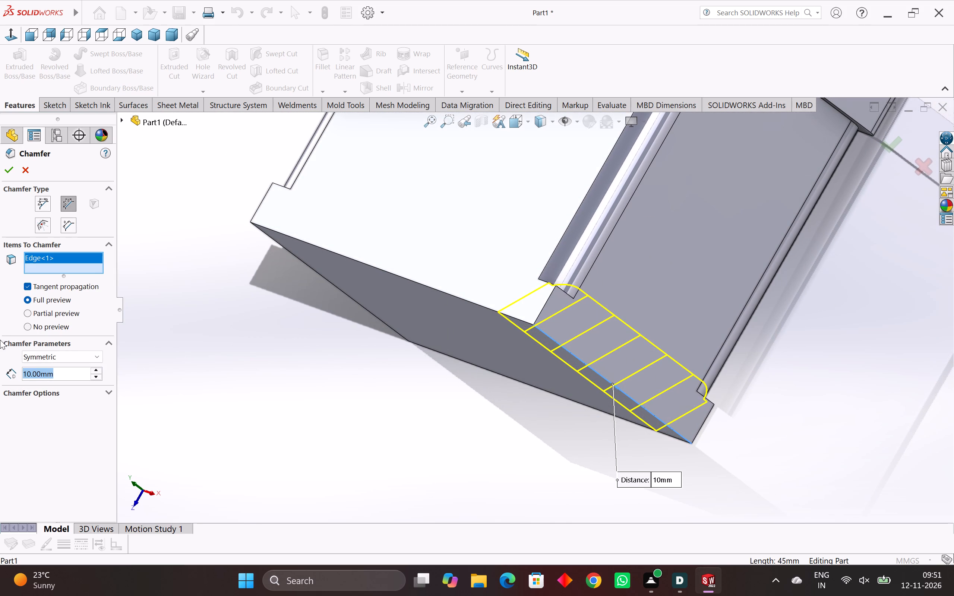
{"action": "key", "text": "3"}
{"action": "key", "text": "Return"}
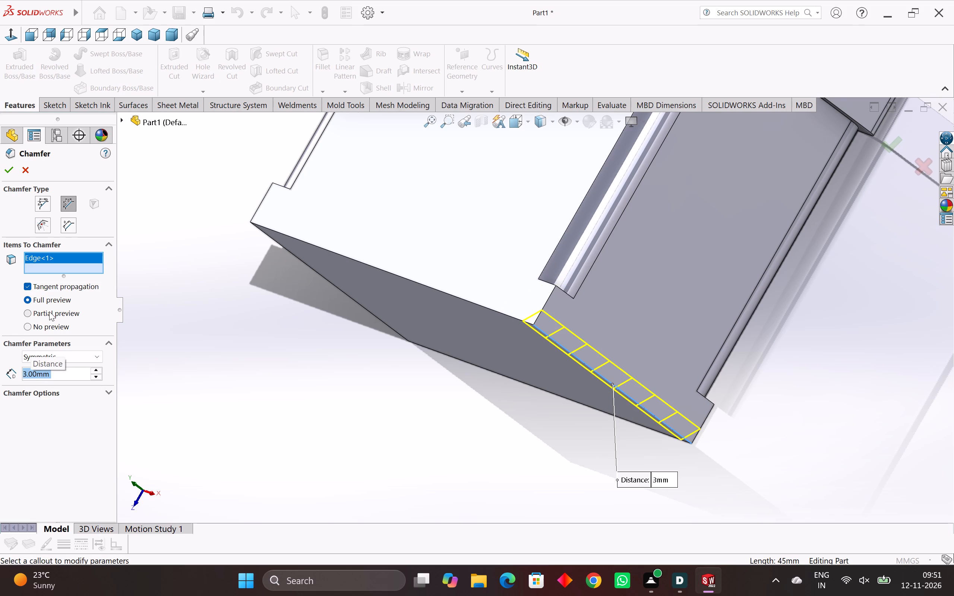
{"action": "type", "text": "10"}
{"action": "key", "text": "Return"}
{"action": "middle_click_drag", "start_coordinate": [89, 332], "coordinate": [118, 335]}
{"action": "middle_click_drag", "start_coordinate": [258, 305], "coordinate": [284, 317]}
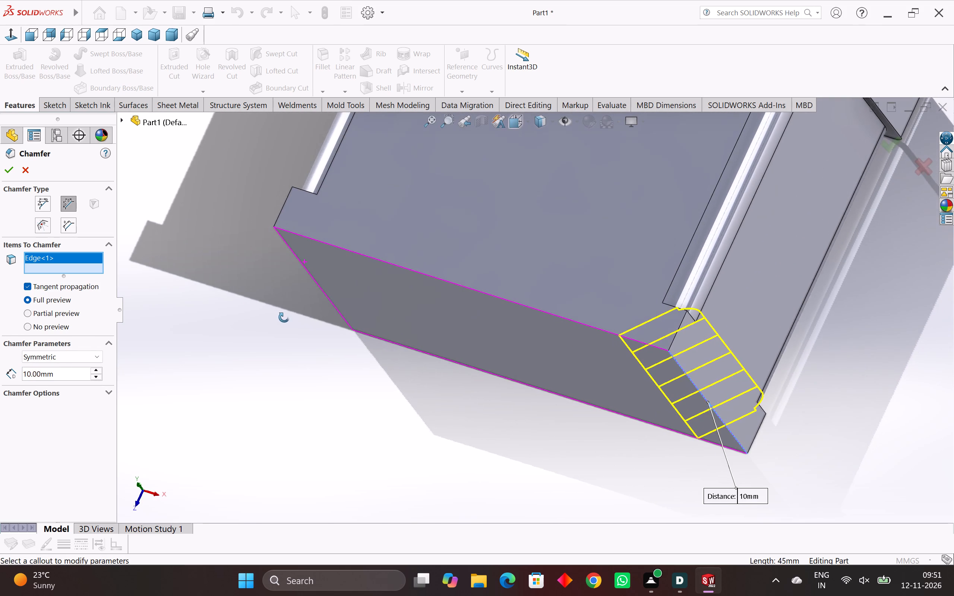
{"action": "middle_click_drag", "start_coordinate": [284, 317], "coordinate": [285, 320]}
{"action": "left_click", "coordinate": [62, 226]}
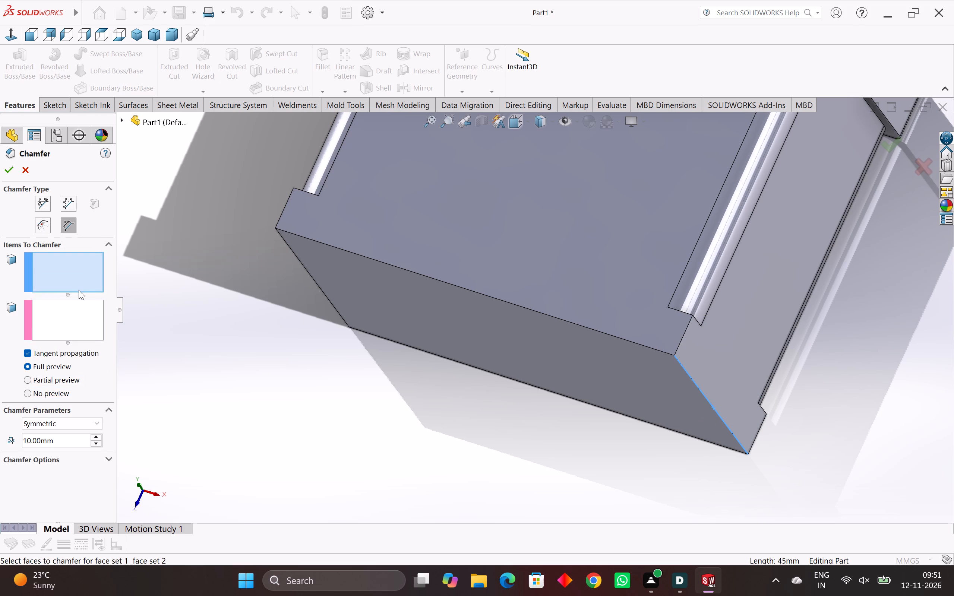
{"action": "left_click", "coordinate": [45, 228]}
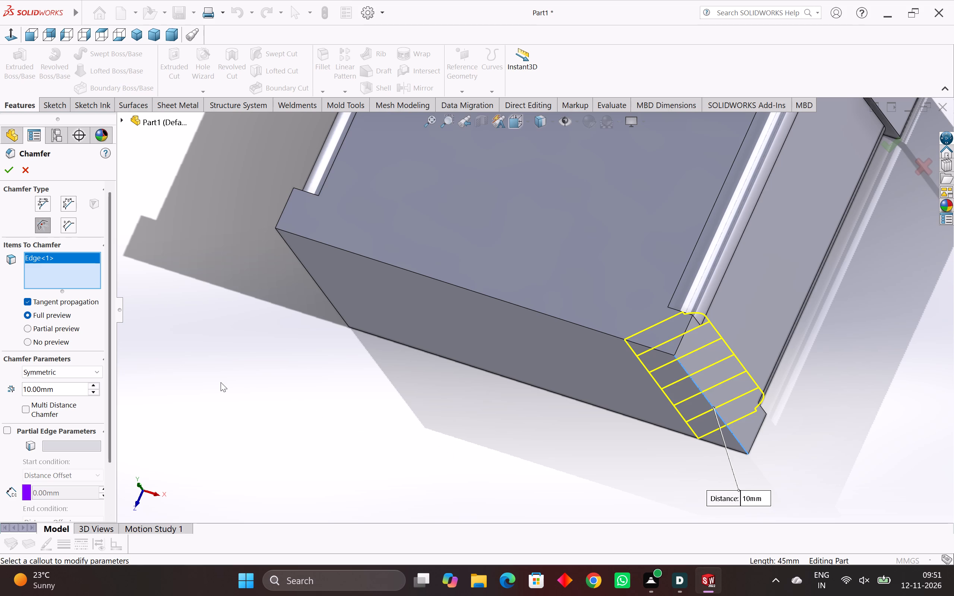
{"action": "middle_click_drag", "start_coordinate": [405, 405], "coordinate": [416, 407]}
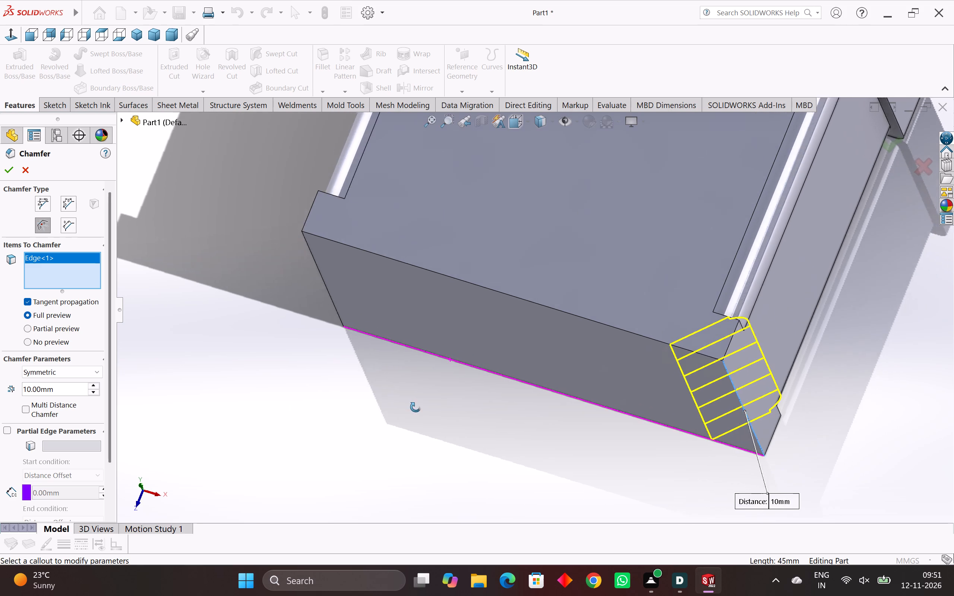
{"action": "middle_click_drag", "start_coordinate": [416, 407], "coordinate": [423, 427]}
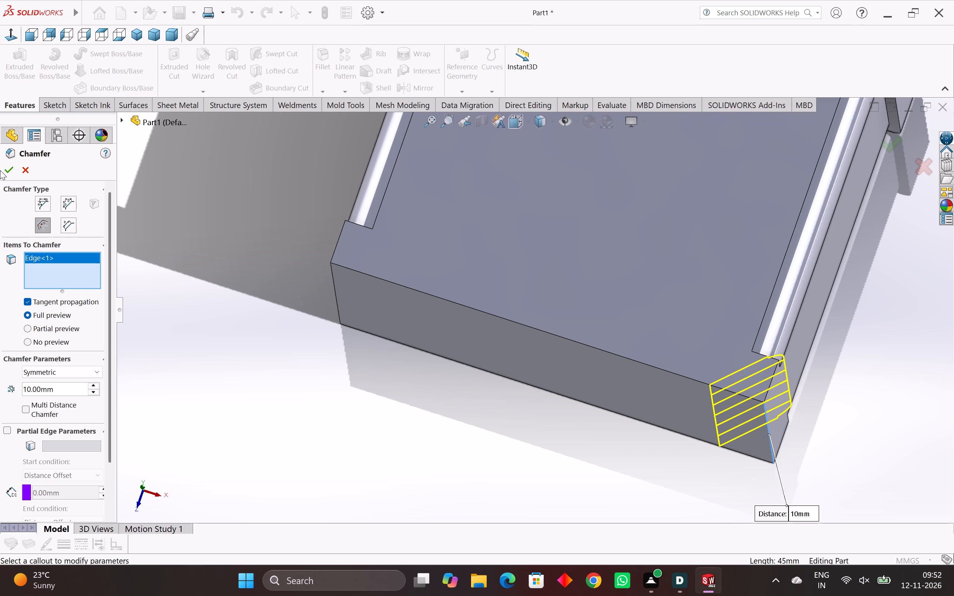
{"action": "left_click", "coordinate": [10, 174]}
Edit the chamfer to add the opposite short edge of the end block's end face at the same 10 mm distance.
{"action": "middle_click_drag", "start_coordinate": [255, 354], "coordinate": [232, 314]}
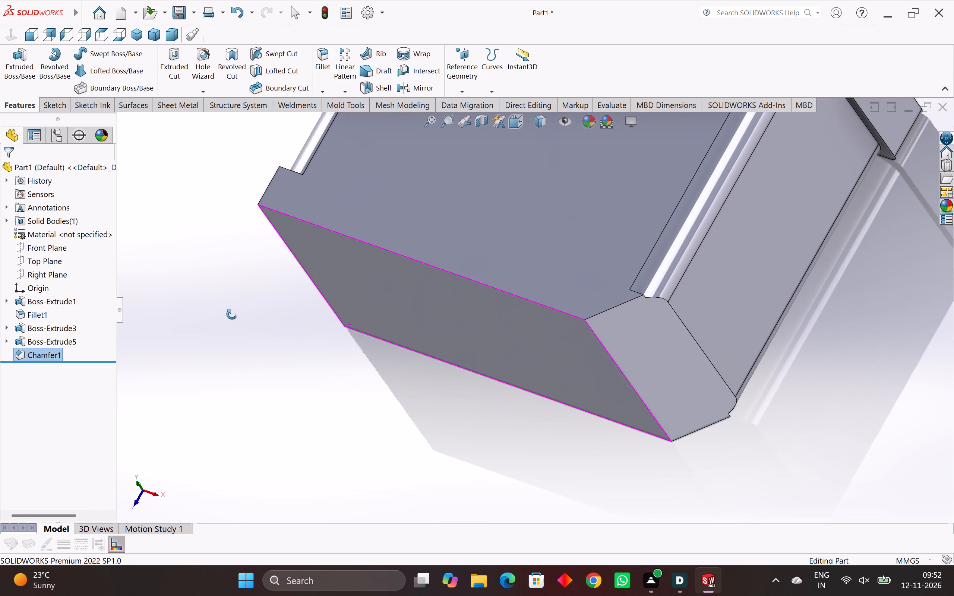
{"action": "middle_click_drag", "start_coordinate": [232, 314], "coordinate": [235, 312]}
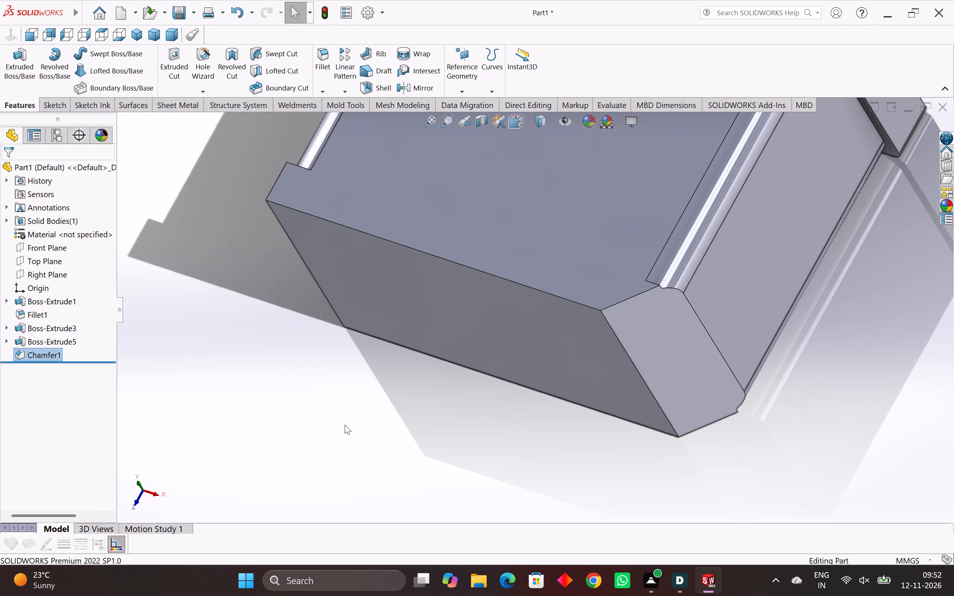
{"action": "middle_click_drag", "start_coordinate": [412, 419], "coordinate": [472, 450]}
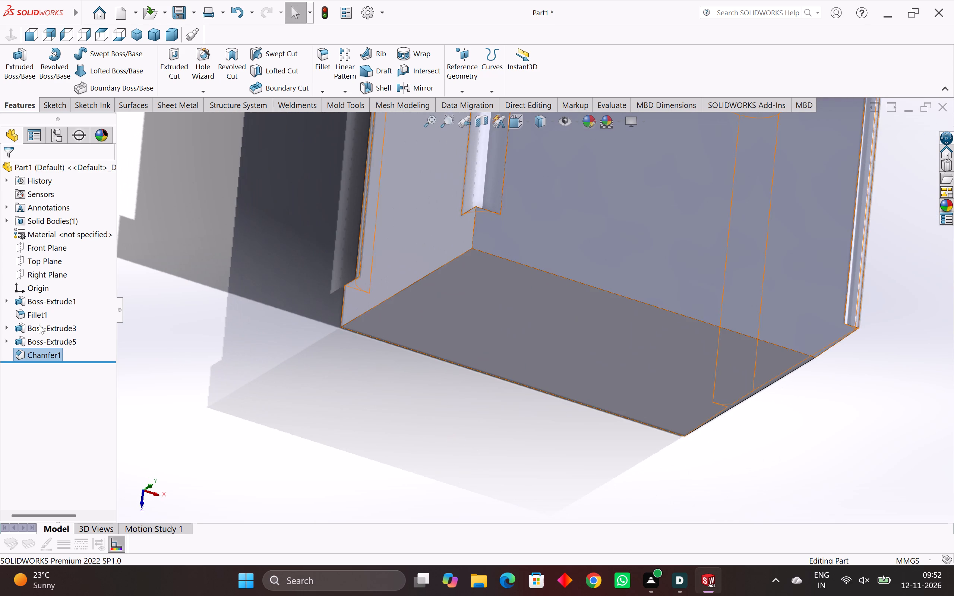
{"action": "right_click", "coordinate": [26, 350]}
{"action": "left_click", "coordinate": [36, 226]}
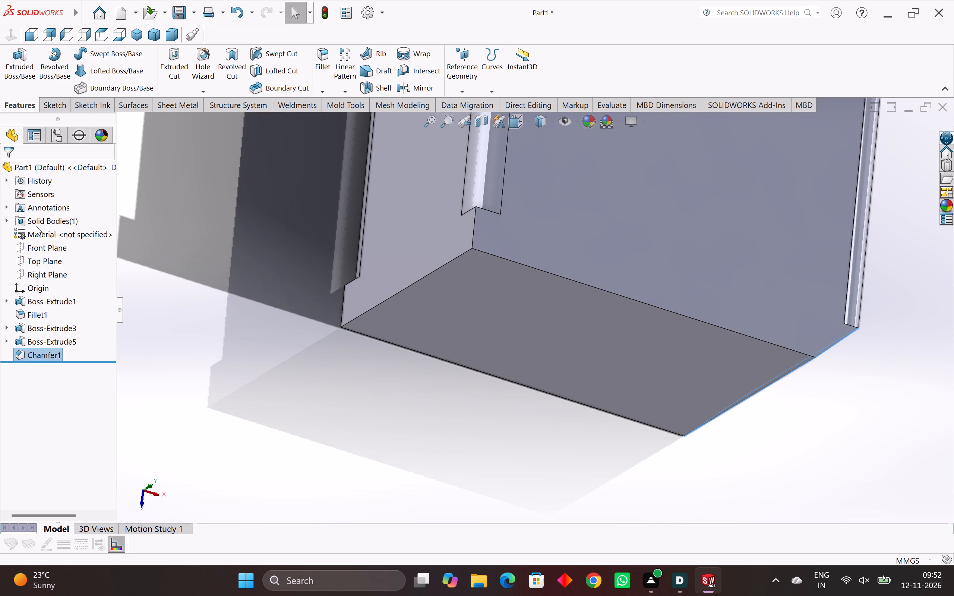
{"action": "left_click", "coordinate": [394, 294]}
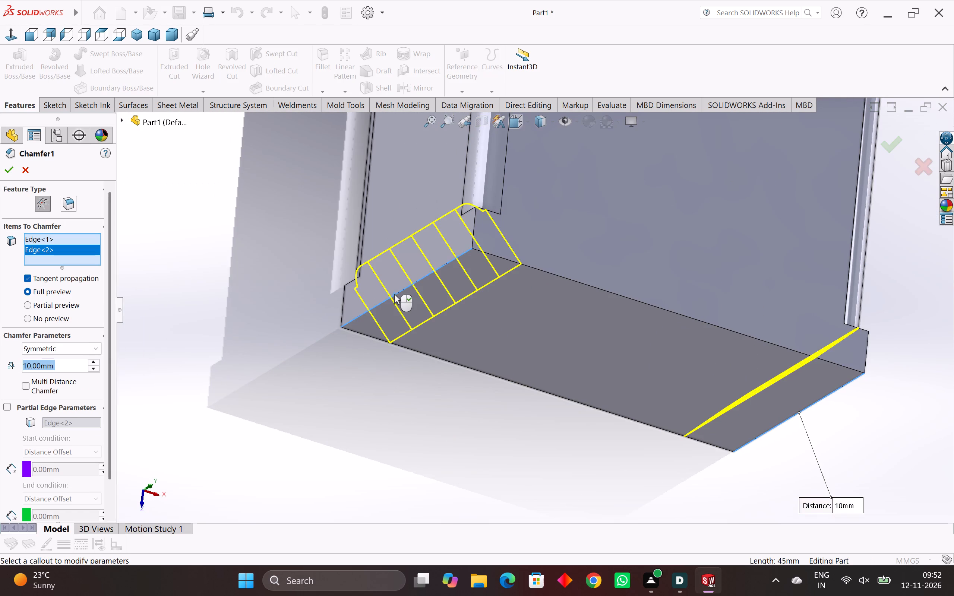
{"action": "middle_click_drag", "start_coordinate": [394, 296], "coordinate": [348, 374]}
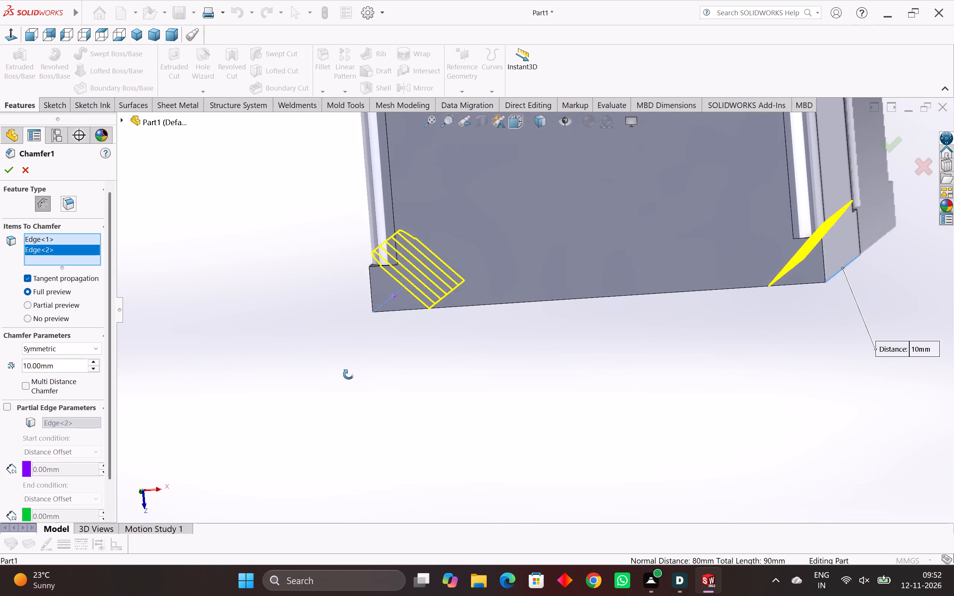
{"action": "middle_click_drag", "start_coordinate": [348, 374], "coordinate": [343, 374]}
{"action": "left_click", "coordinate": [6, 165]}
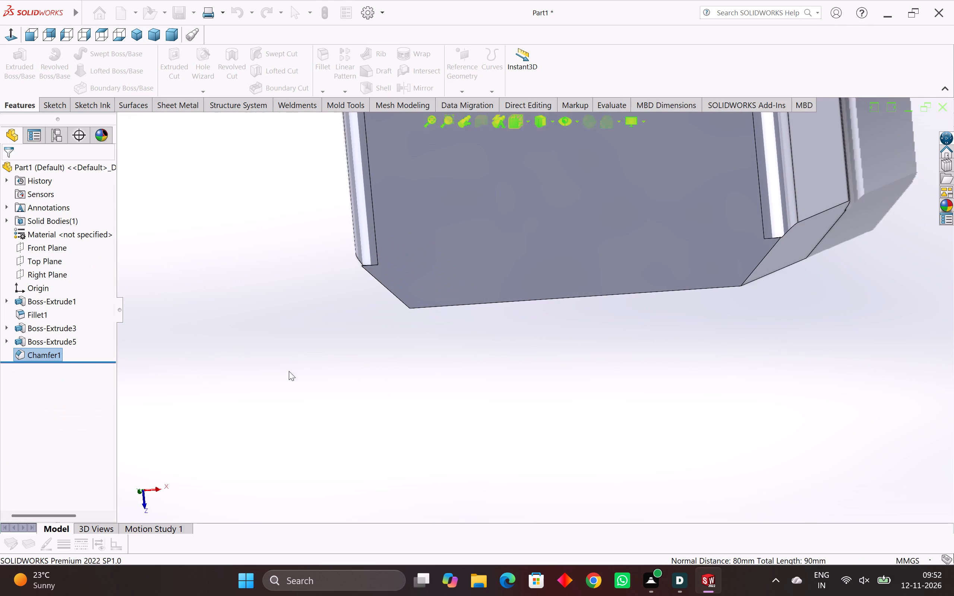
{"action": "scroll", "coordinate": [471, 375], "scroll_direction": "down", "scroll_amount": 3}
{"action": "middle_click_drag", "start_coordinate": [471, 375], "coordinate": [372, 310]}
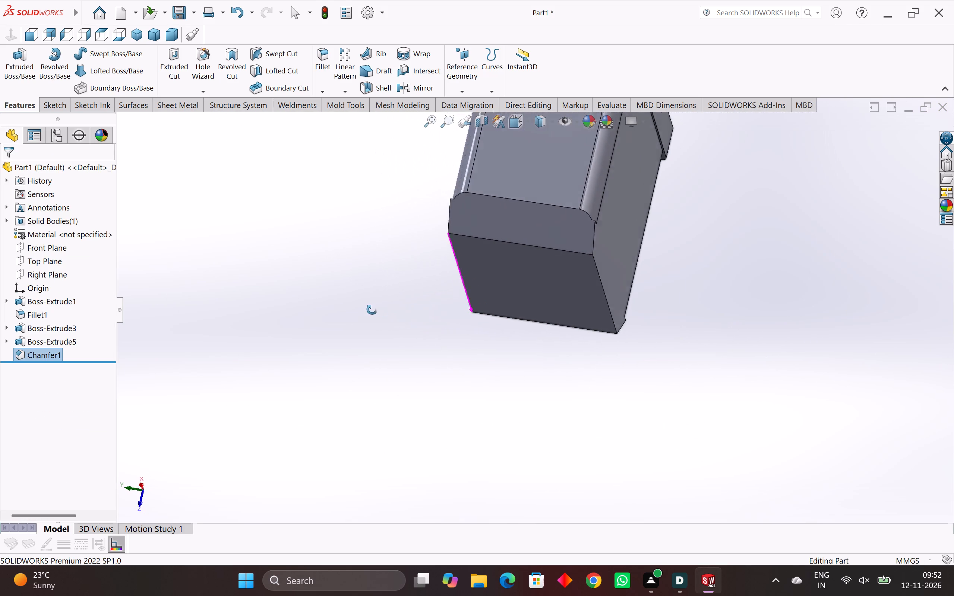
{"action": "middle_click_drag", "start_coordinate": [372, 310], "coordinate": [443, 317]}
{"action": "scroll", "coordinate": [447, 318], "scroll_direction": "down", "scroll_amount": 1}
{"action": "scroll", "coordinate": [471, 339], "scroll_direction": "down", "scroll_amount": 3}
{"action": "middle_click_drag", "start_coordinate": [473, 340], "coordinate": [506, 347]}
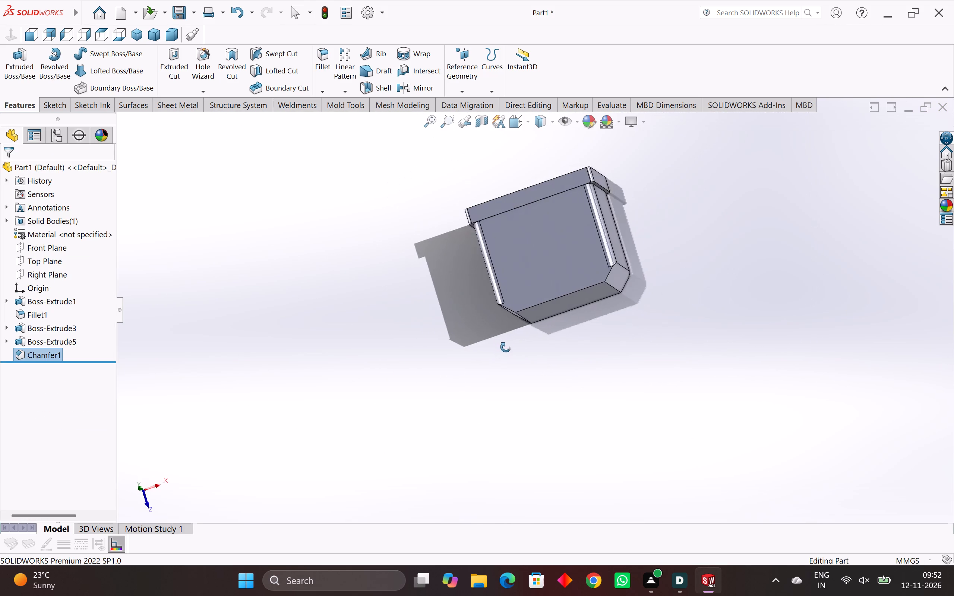
Delete the 10 mm chamfer feature from the short edges of the end block.
{"action": "middle_click_drag", "start_coordinate": [506, 347], "coordinate": [517, 367]}
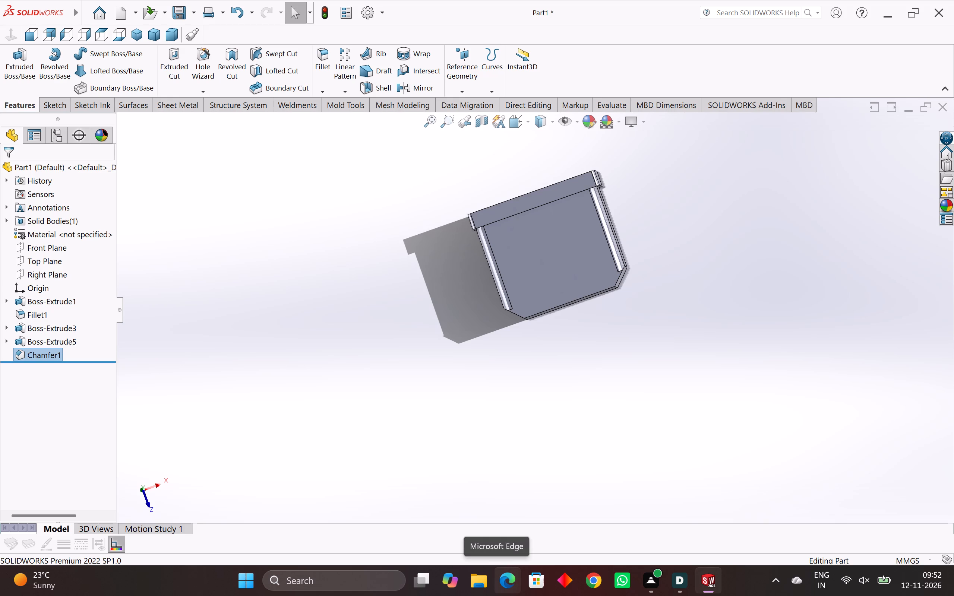
{"action": "middle_click_drag", "start_coordinate": [604, 429], "coordinate": [566, 412]}
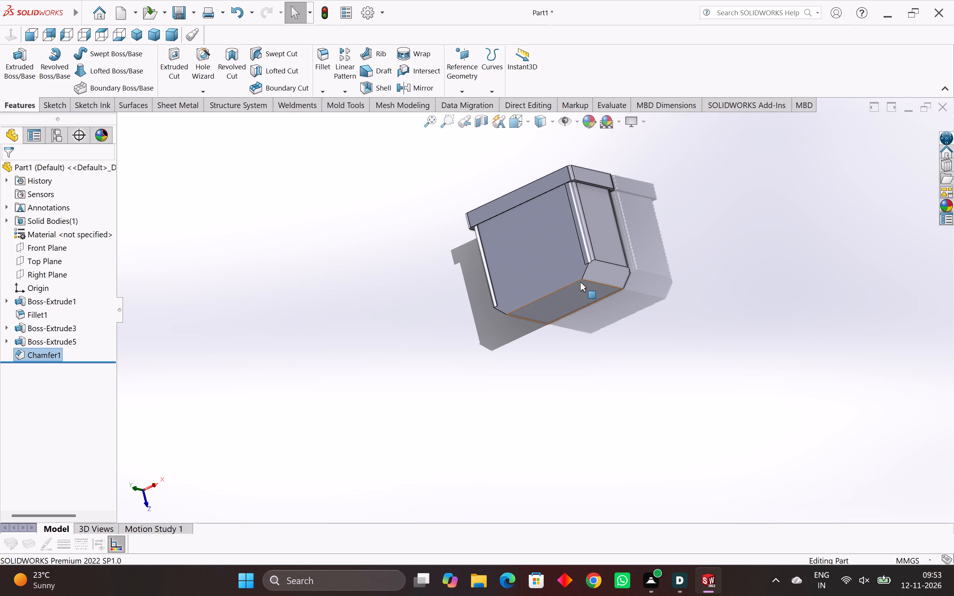
{"action": "right_click", "coordinate": [30, 356]}
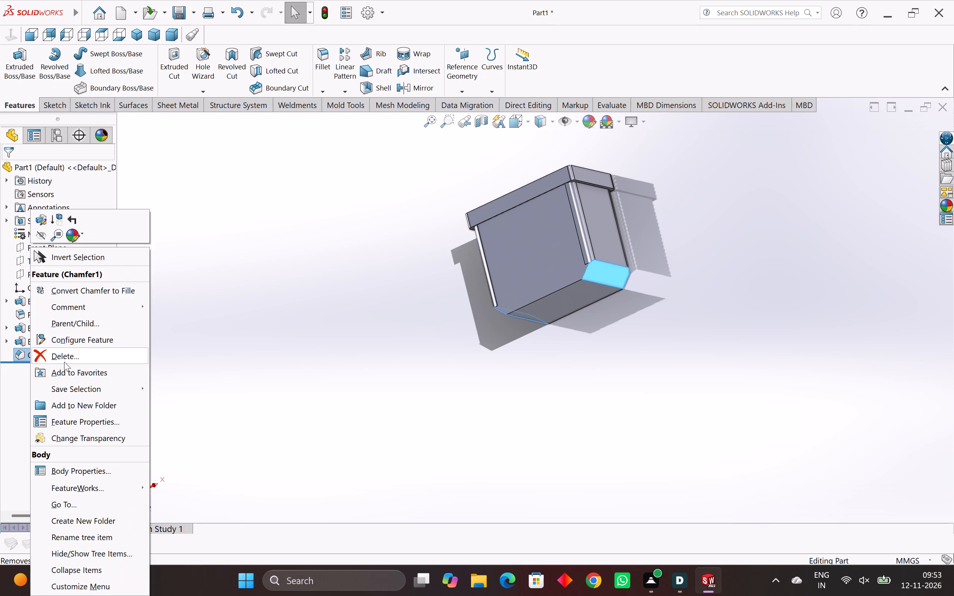
{"action": "left_click", "coordinate": [64, 362]}
{"action": "left_click", "coordinate": [546, 222]}
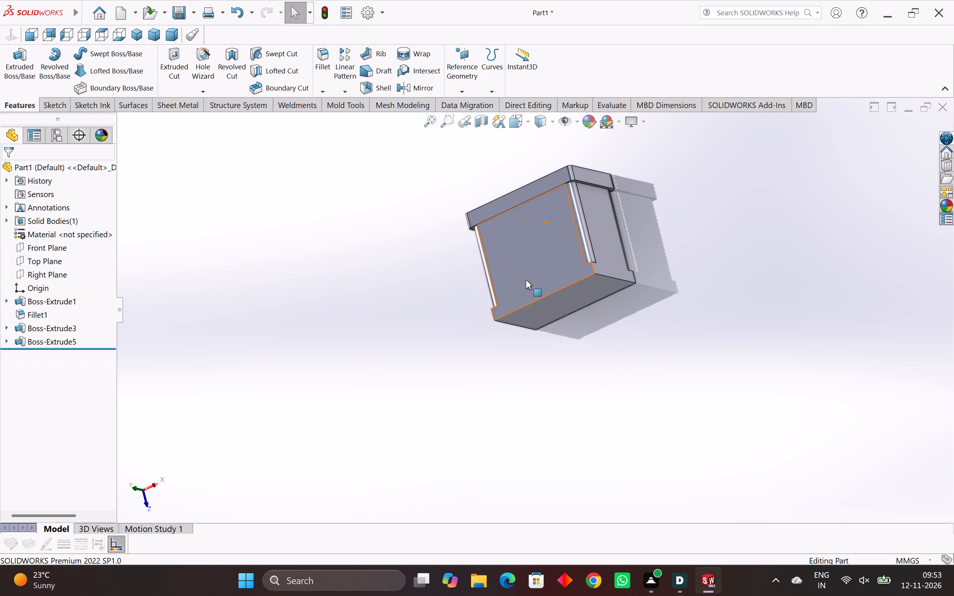
Examine the unchamfered end block and its junction with the rounded boss from several sides.
{"action": "middle_click_drag", "start_coordinate": [525, 305], "coordinate": [639, 254]}
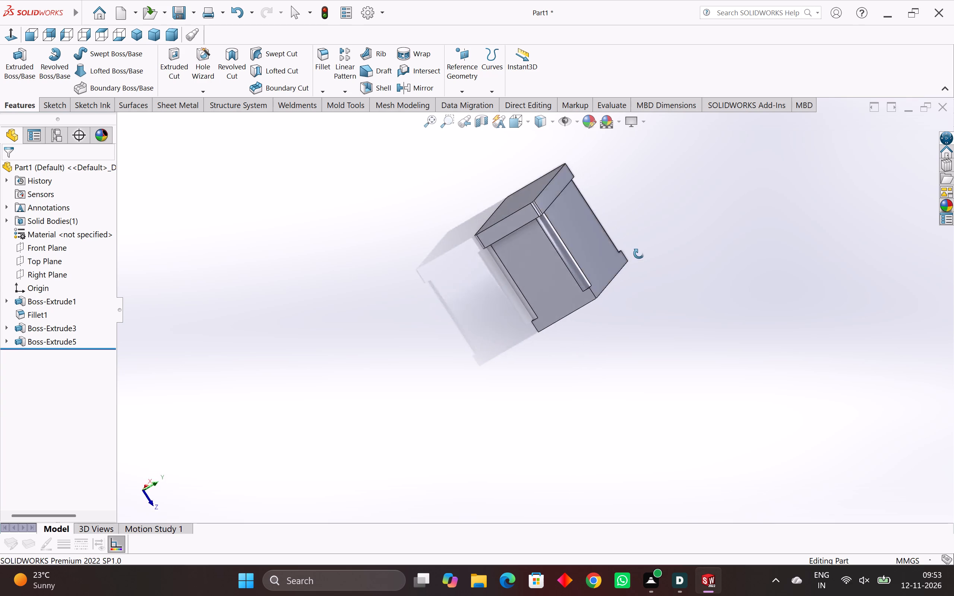
{"action": "middle_click_drag", "start_coordinate": [639, 254], "coordinate": [474, 355]}
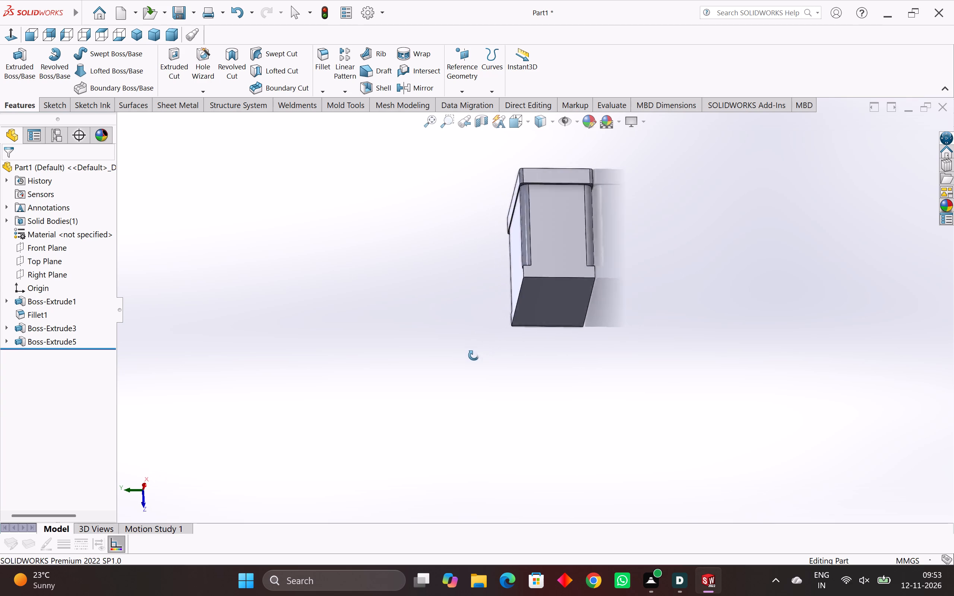
{"action": "middle_click_drag", "start_coordinate": [474, 355], "coordinate": [552, 341]}
{"action": "scroll", "coordinate": [636, 270], "scroll_direction": "up", "scroll_amount": 4}
{"action": "scroll", "coordinate": [600, 256], "scroll_direction": "up", "scroll_amount": 1}
{"action": "middle_click_drag", "start_coordinate": [600, 256], "coordinate": [575, 316]}
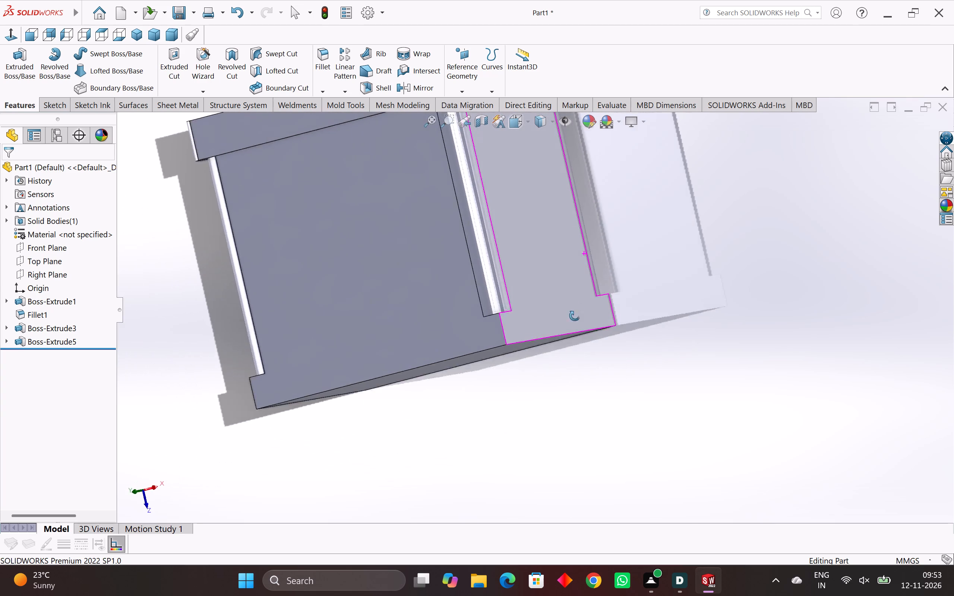
{"action": "middle_click_drag", "start_coordinate": [575, 316], "coordinate": [593, 387]}
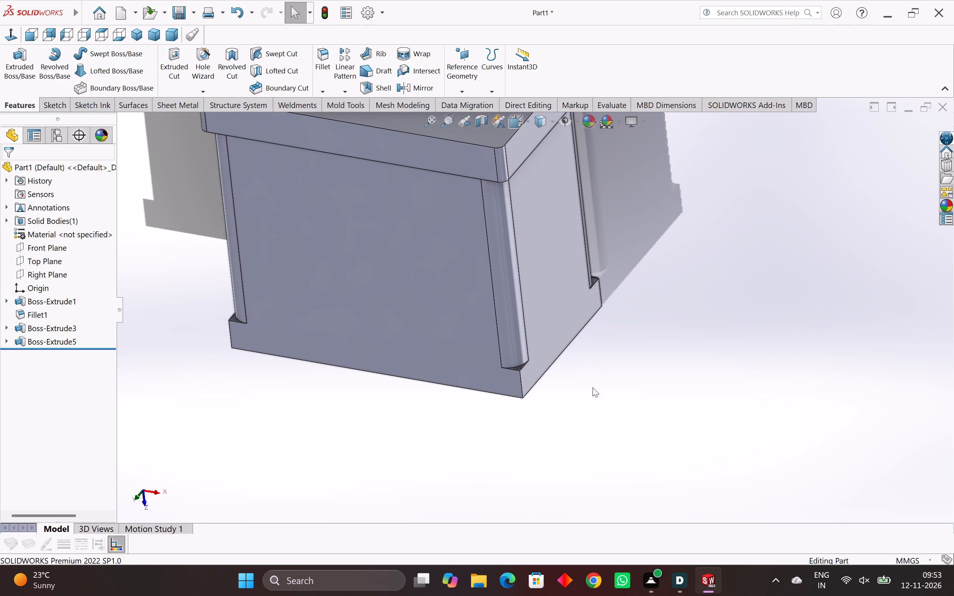
{"action": "scroll", "coordinate": [578, 387], "scroll_direction": "up", "scroll_amount": 1}
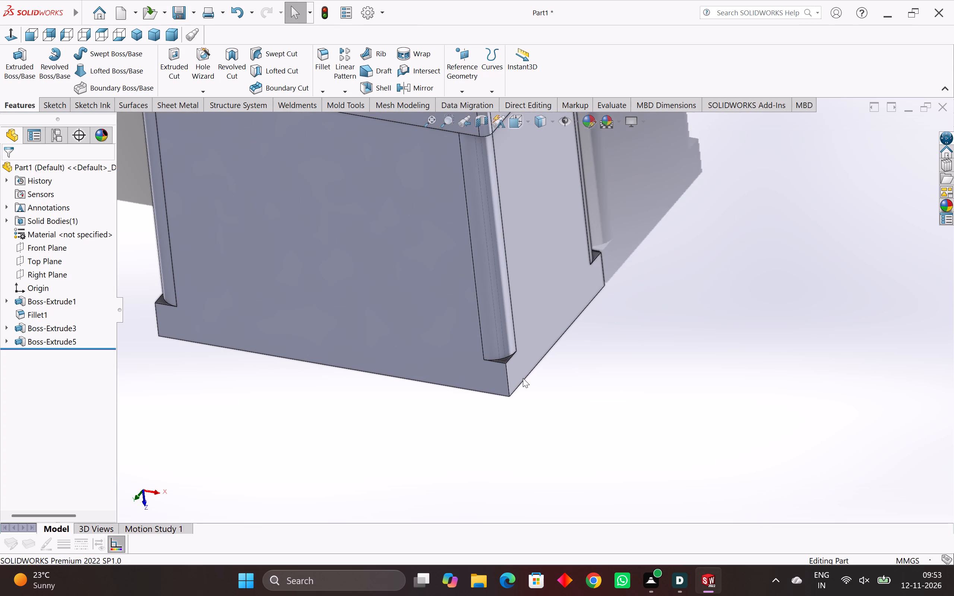
{"action": "scroll", "coordinate": [523, 378], "scroll_direction": "down", "scroll_amount": 2}
{"action": "middle_click_drag", "start_coordinate": [523, 378], "coordinate": [579, 362]}
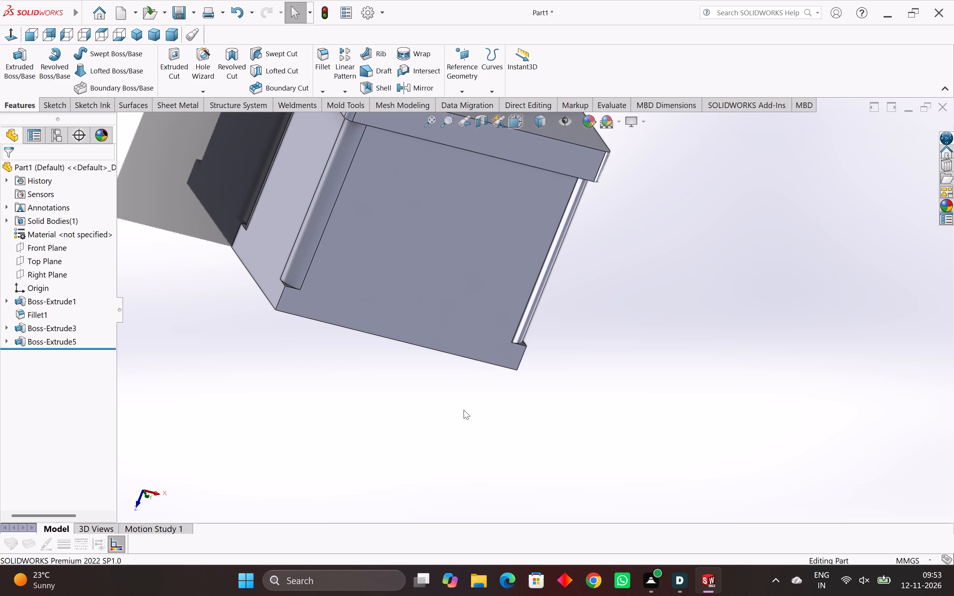
{"action": "scroll", "coordinate": [483, 412], "scroll_direction": "down", "scroll_amount": 1}
{"action": "middle_click_drag", "start_coordinate": [483, 412], "coordinate": [495, 406]}
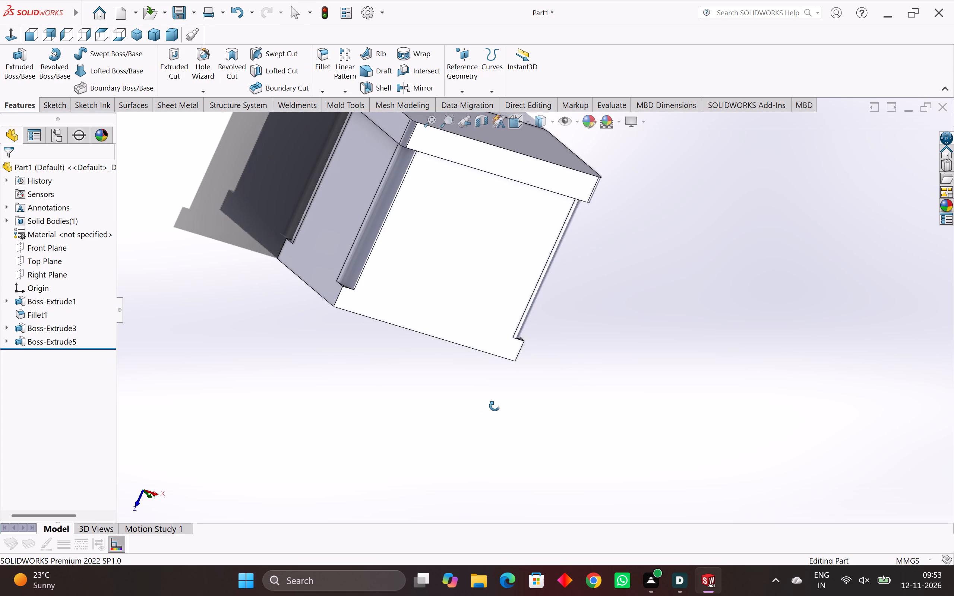
{"action": "middle_click_drag", "start_coordinate": [495, 406], "coordinate": [495, 406]}
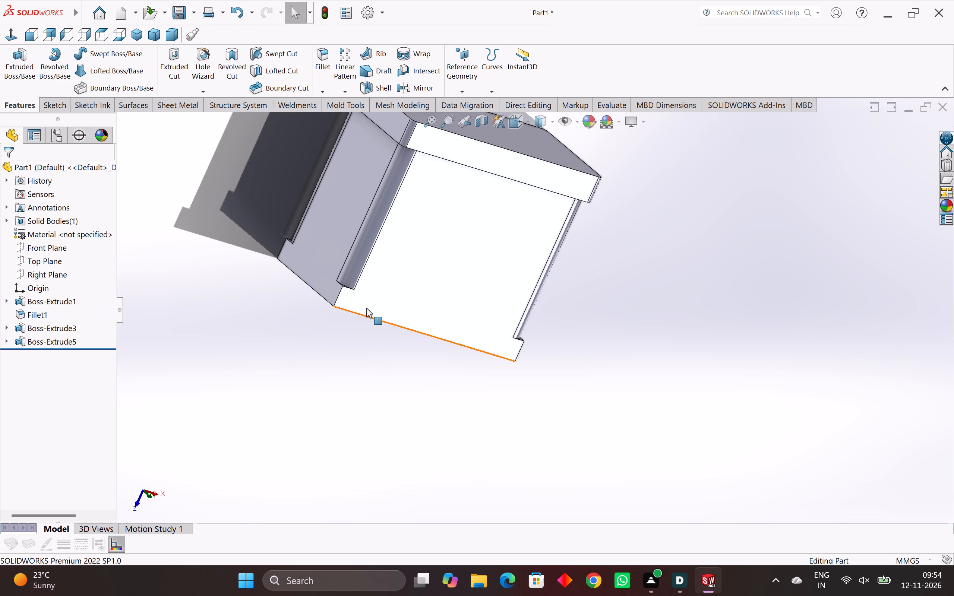
{"action": "right_click", "coordinate": [333, 297]}
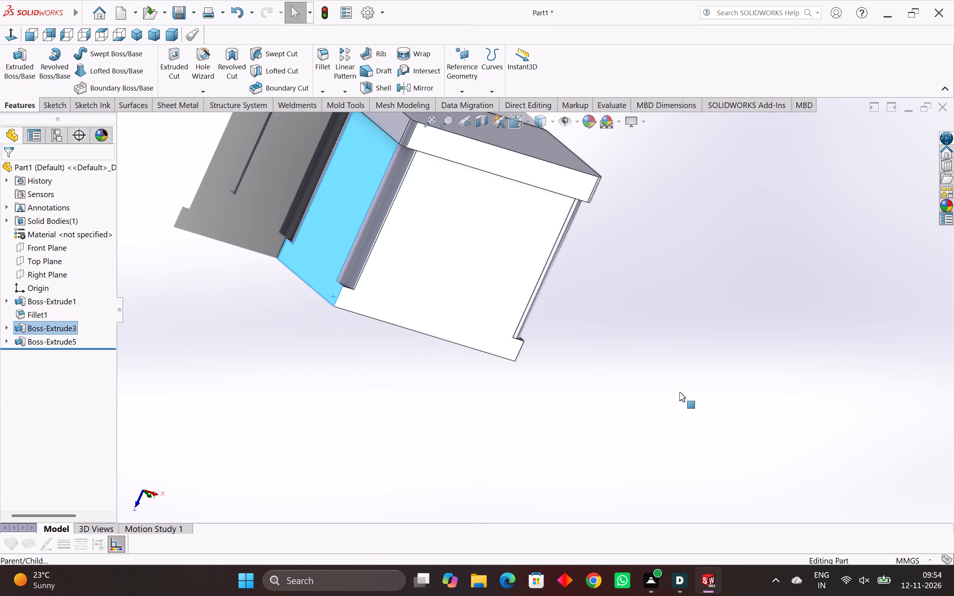
{"action": "left_click", "coordinate": [679, 392]}
{"action": "middle_click_drag", "start_coordinate": [453, 426], "coordinate": [534, 458]}
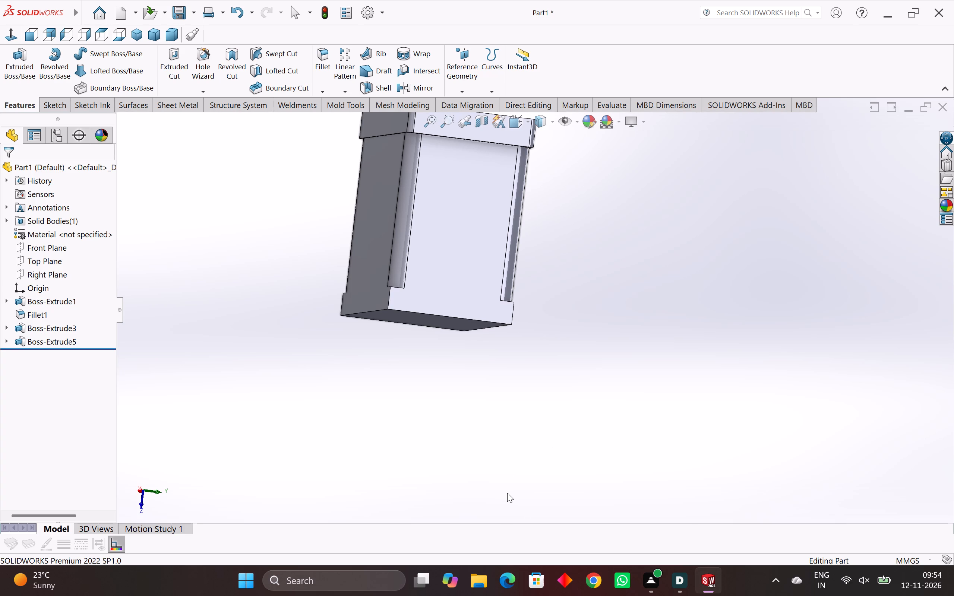
{"action": "middle_click_drag", "start_coordinate": [471, 396], "coordinate": [541, 378]}
{"action": "scroll", "coordinate": [541, 378], "scroll_direction": "down", "scroll_amount": 1}
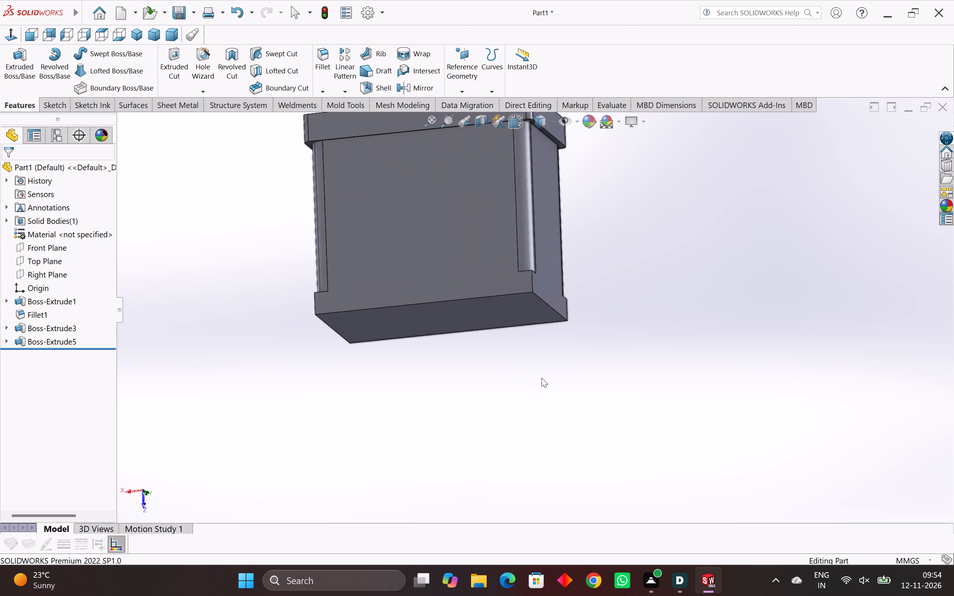
{"action": "middle_click_drag", "start_coordinate": [477, 383], "coordinate": [511, 372]}
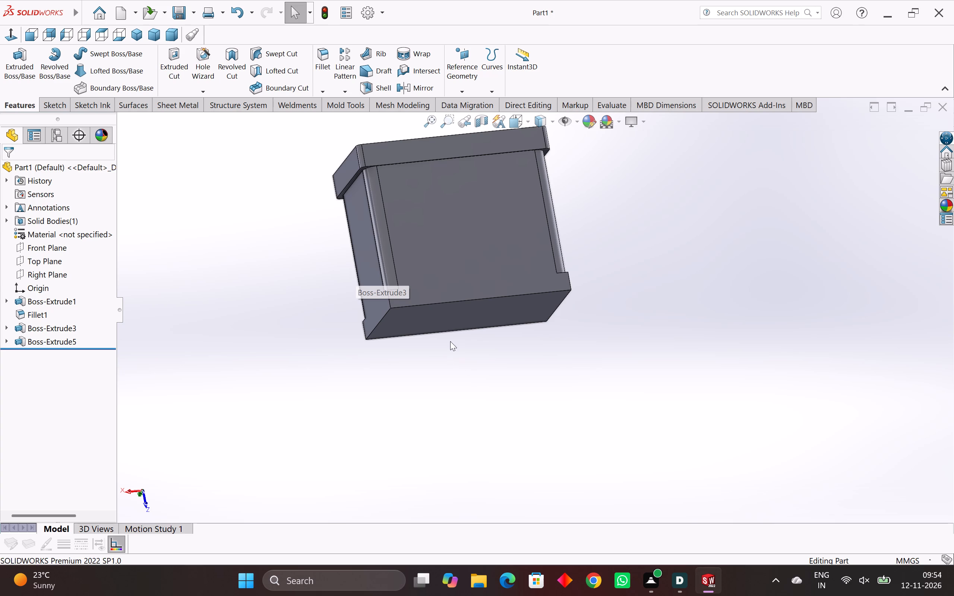
Edit the end block's 8 mm blind extrusion to add an inward draft angle of 3 degrees.
{"action": "right_click", "coordinate": [462, 312]}
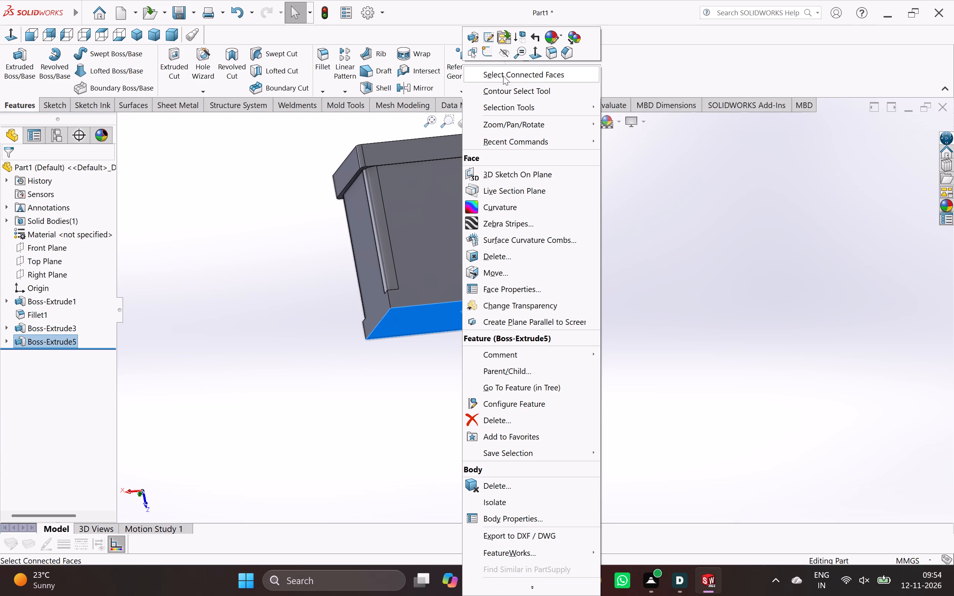
{"action": "left_click", "coordinate": [472, 32]}
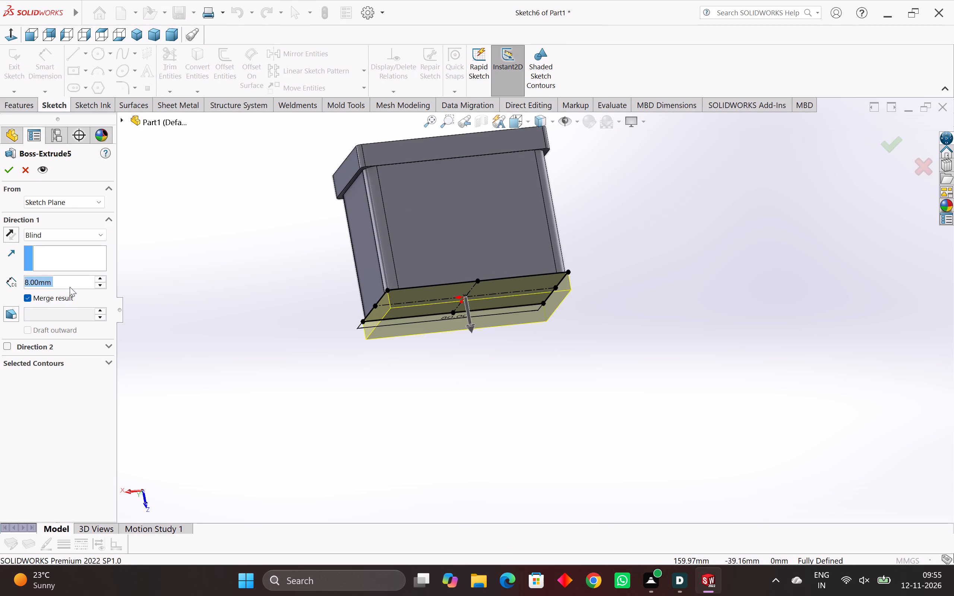
{"action": "left_click", "coordinate": [6, 315]}
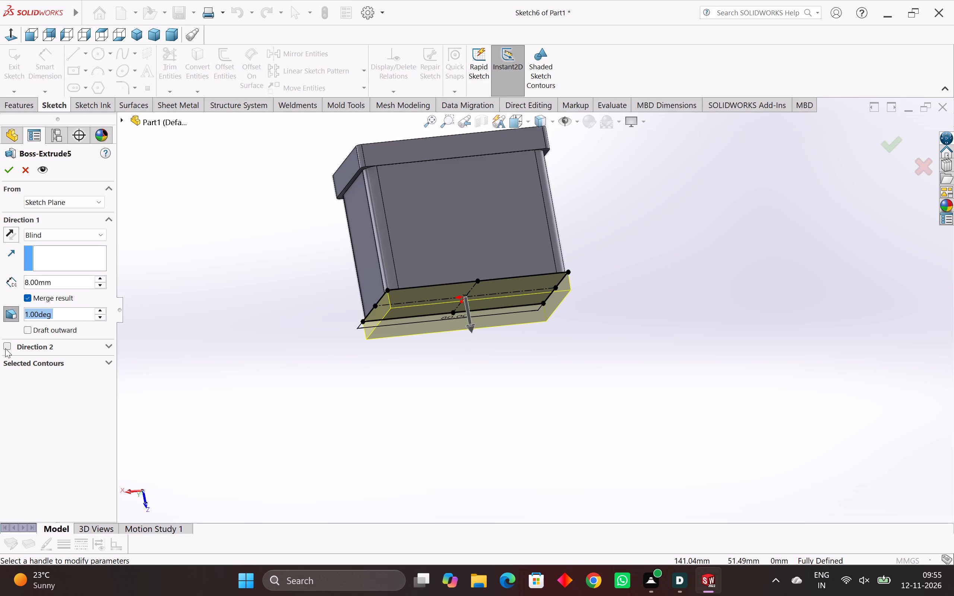
{"action": "key", "text": "3"}
{"action": "key", "text": "Return"}
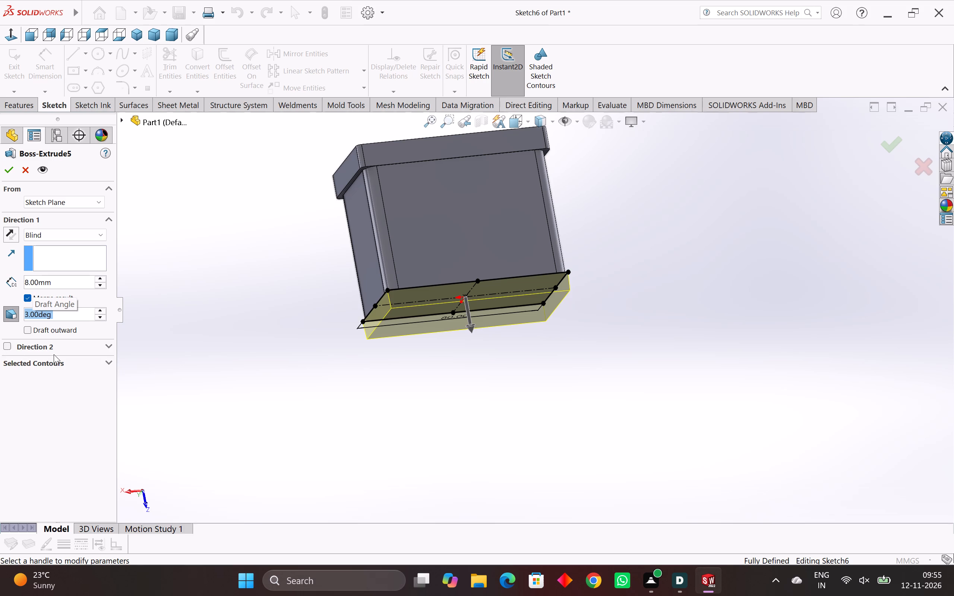
{"action": "scroll", "coordinate": [371, 348], "scroll_direction": "down", "scroll_amount": 1}
{"action": "middle_click_drag", "start_coordinate": [371, 348], "coordinate": [374, 351]}
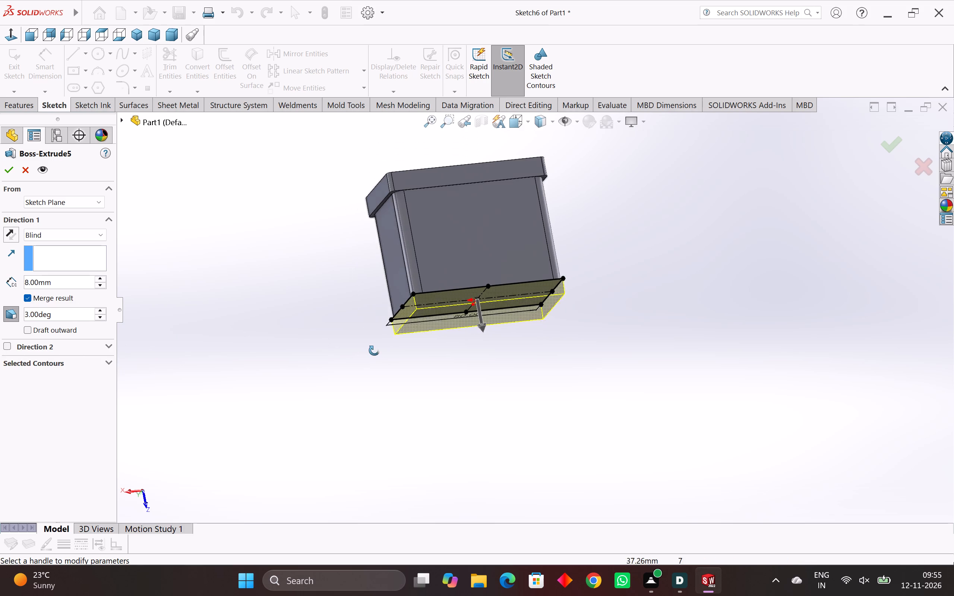
{"action": "middle_click_drag", "start_coordinate": [374, 351], "coordinate": [398, 344]}
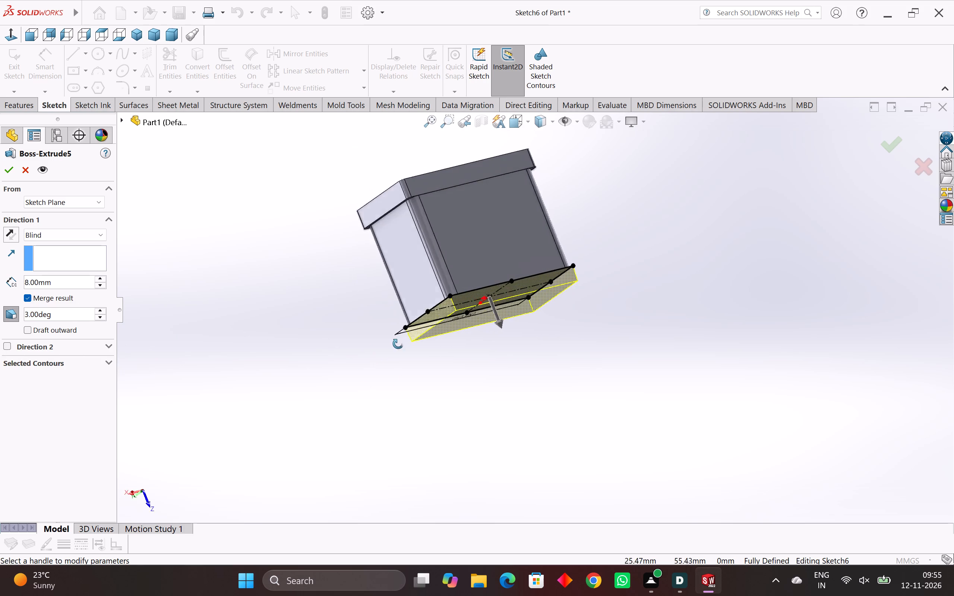
{"action": "middle_click_drag", "start_coordinate": [398, 344], "coordinate": [438, 327]}
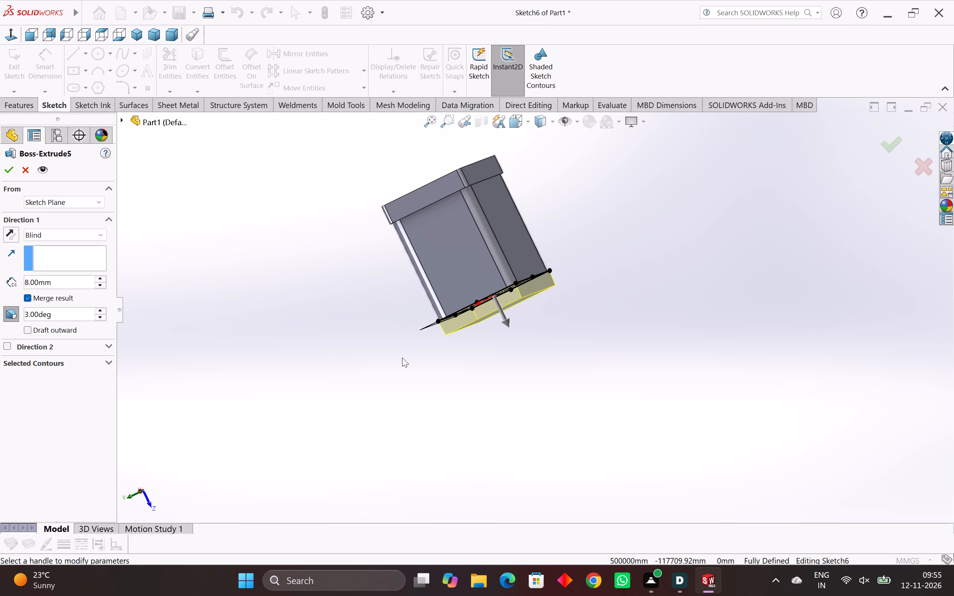
{"action": "middle_click_drag", "start_coordinate": [420, 355], "coordinate": [462, 460]}
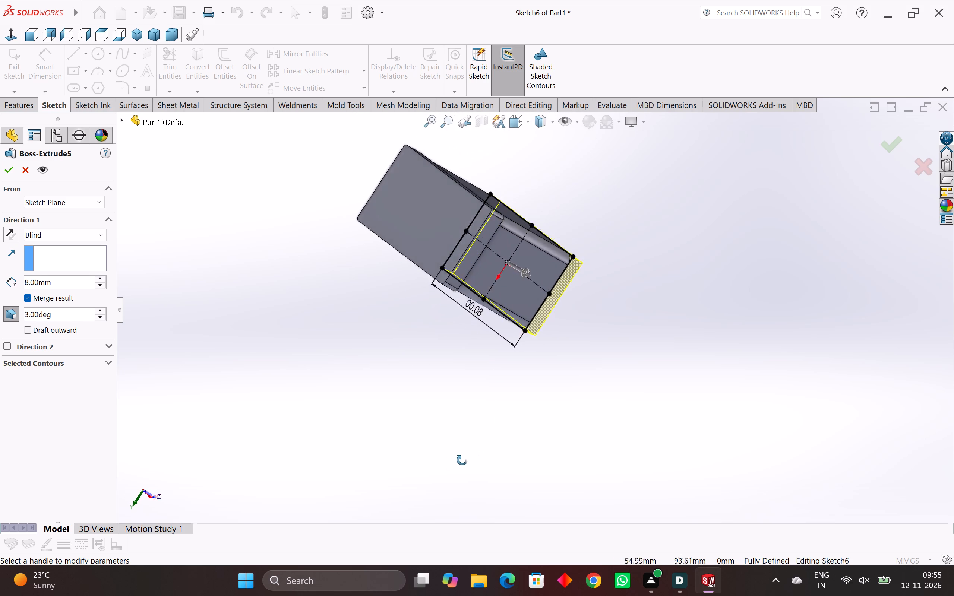
{"action": "middle_click_drag", "start_coordinate": [462, 460], "coordinate": [319, 584]}
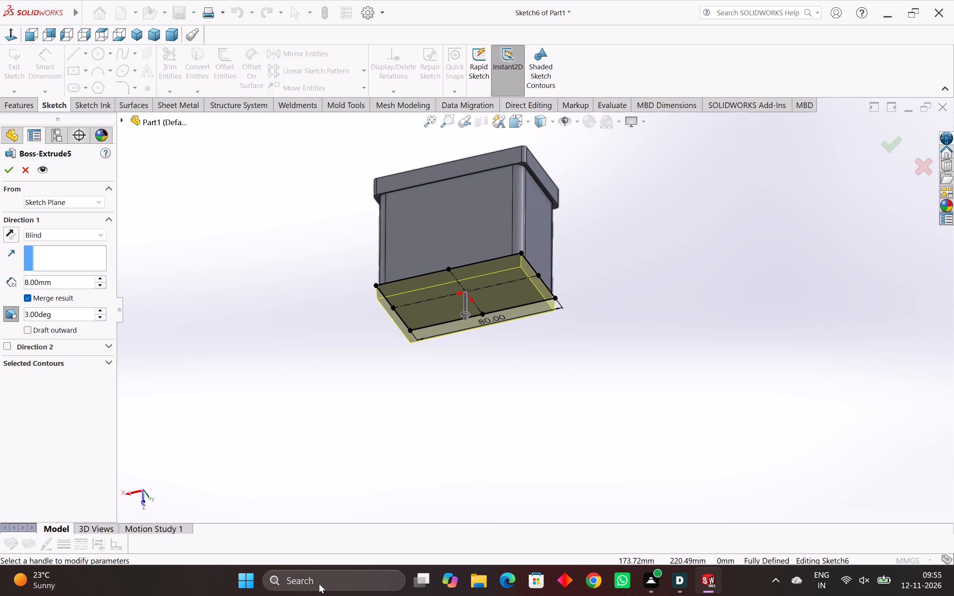
{"action": "middle_click_drag", "start_coordinate": [340, 500], "coordinate": [420, 466]}
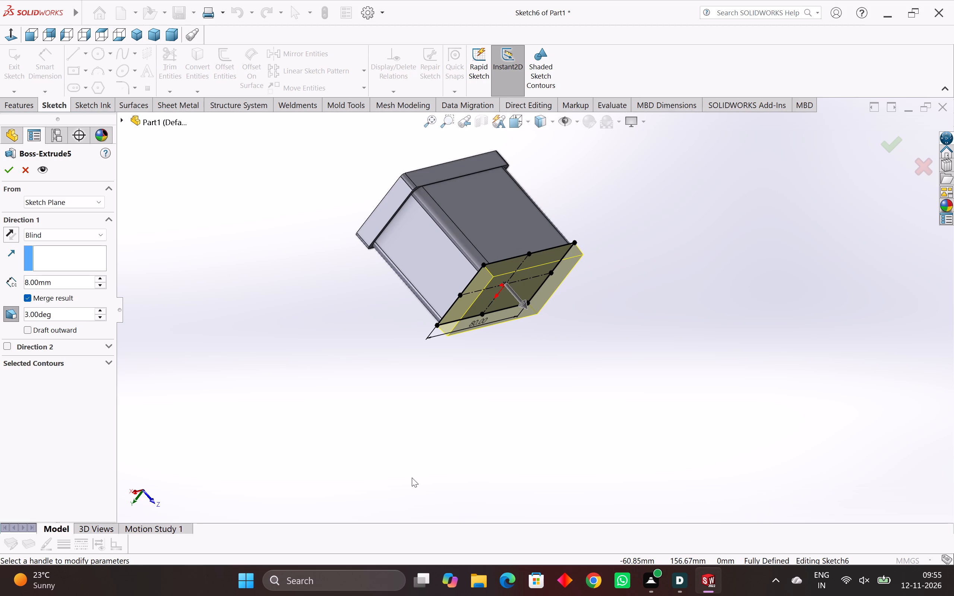
{"action": "middle_click_drag", "start_coordinate": [525, 377], "coordinate": [496, 415]}
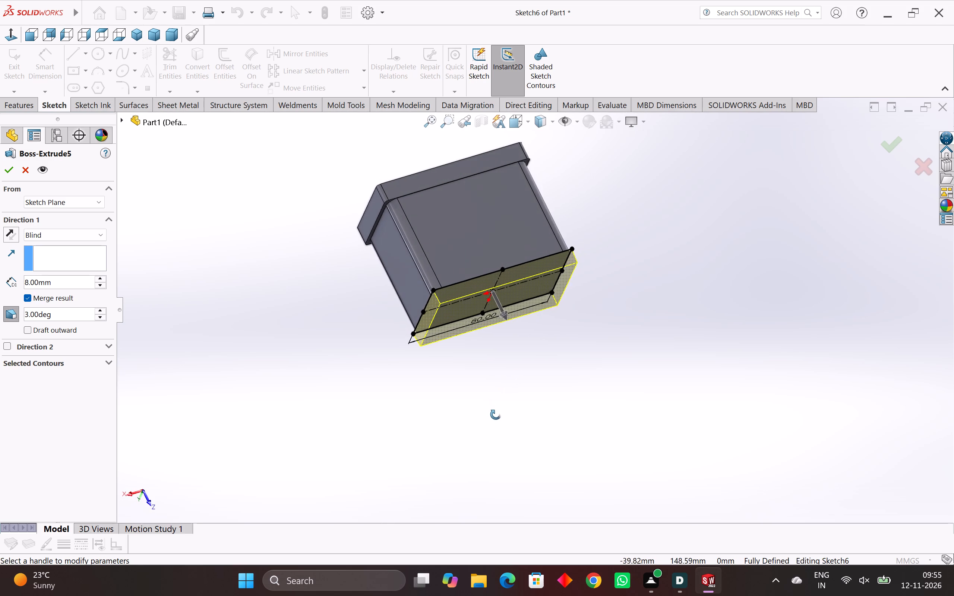
{"action": "middle_click_drag", "start_coordinate": [496, 415], "coordinate": [523, 415]}
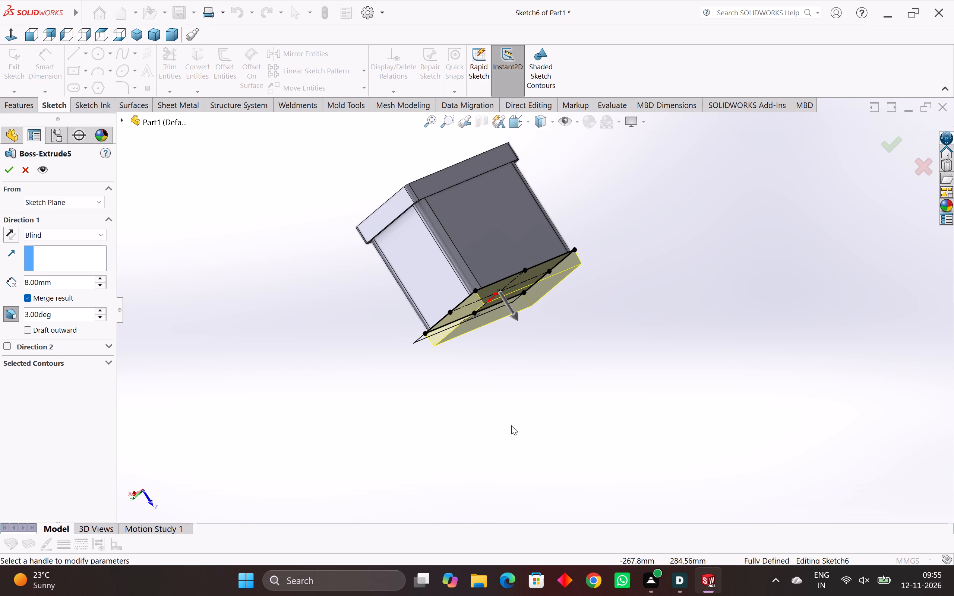
{"action": "middle_click_drag", "start_coordinate": [524, 424], "coordinate": [432, 446]}
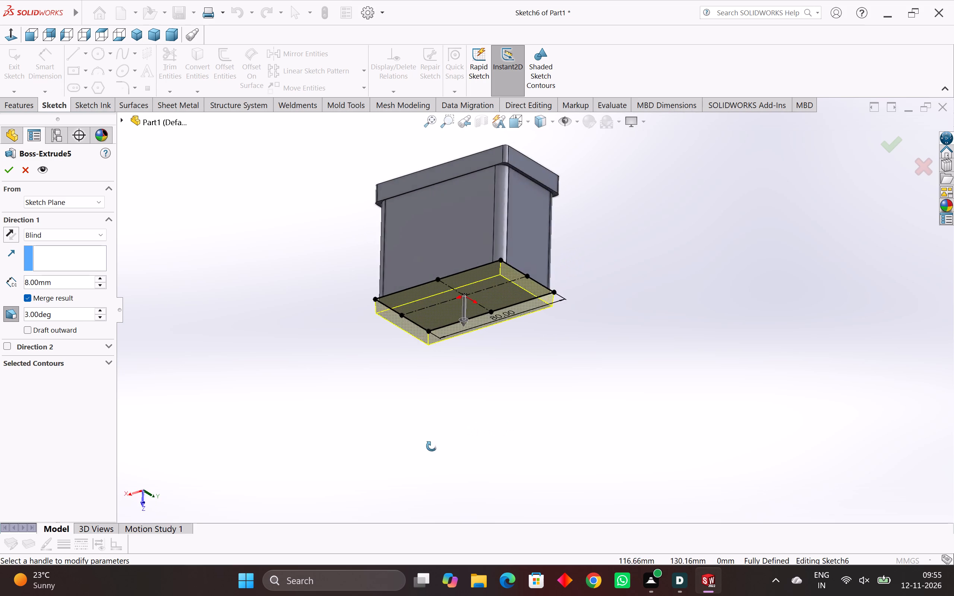
{"action": "middle_click_drag", "start_coordinate": [432, 446], "coordinate": [425, 501]}
{"action": "middle_click_drag", "start_coordinate": [426, 502], "coordinate": [447, 490]}
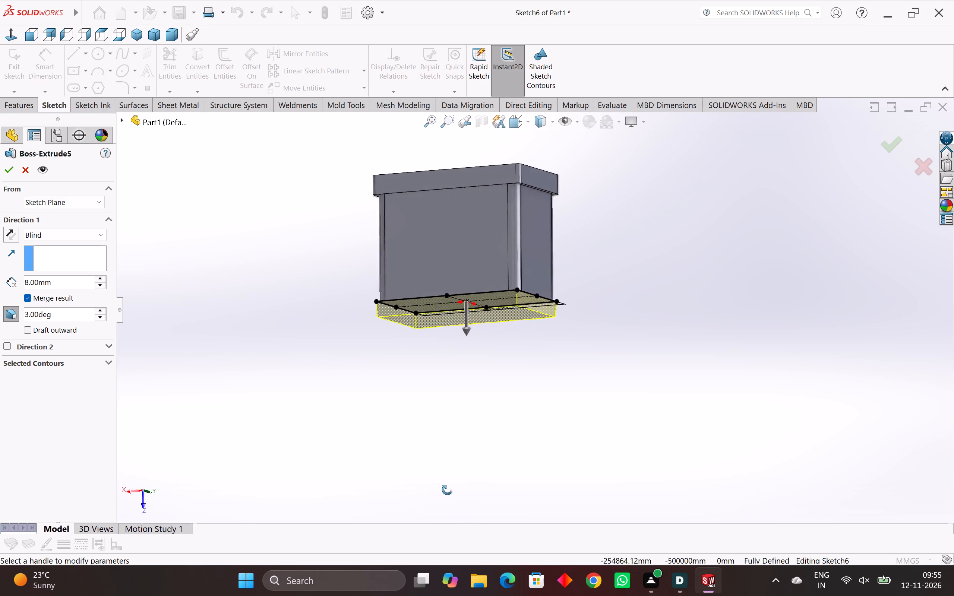
{"action": "middle_click_drag", "start_coordinate": [447, 490], "coordinate": [462, 472]}
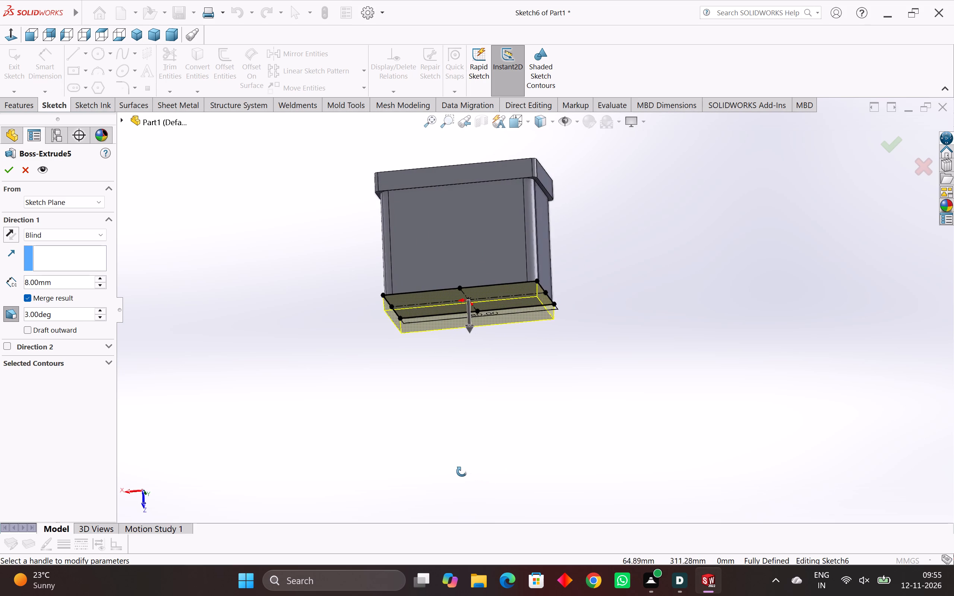
{"action": "middle_click_drag", "start_coordinate": [462, 472], "coordinate": [461, 472]}
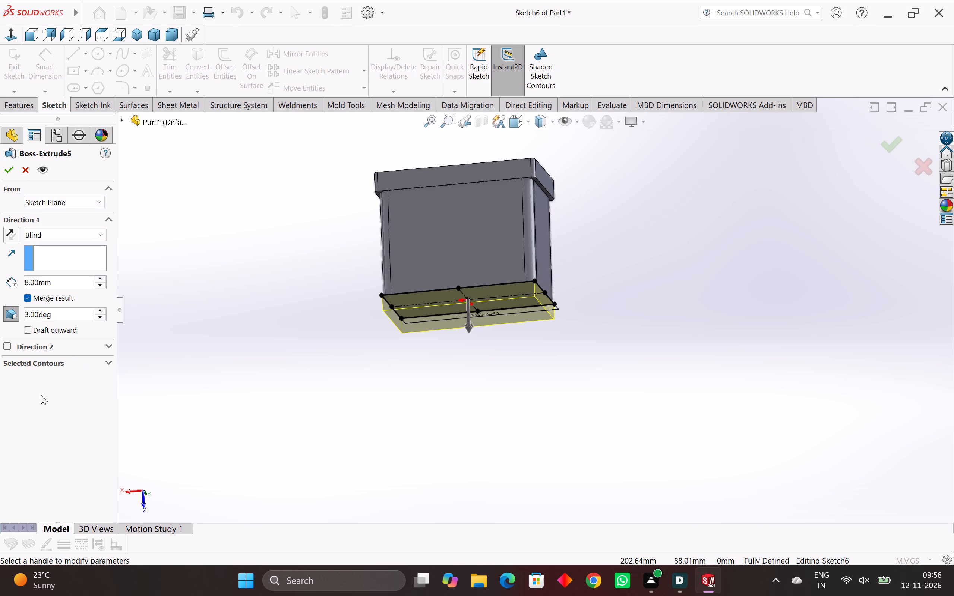
{"action": "left_click", "coordinate": [6, 173]}
Delete the drafted end block's extrusion feature from the end of the rounded boss, keeping its sketch.
{"action": "middle_click_drag", "start_coordinate": [353, 327], "coordinate": [446, 383]}
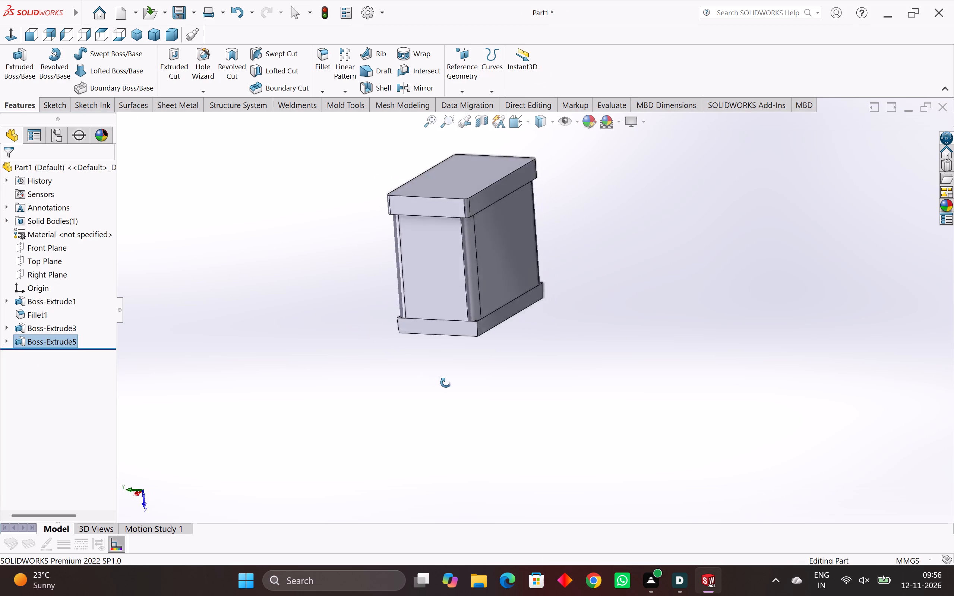
{"action": "middle_click_drag", "start_coordinate": [446, 383], "coordinate": [341, 404]}
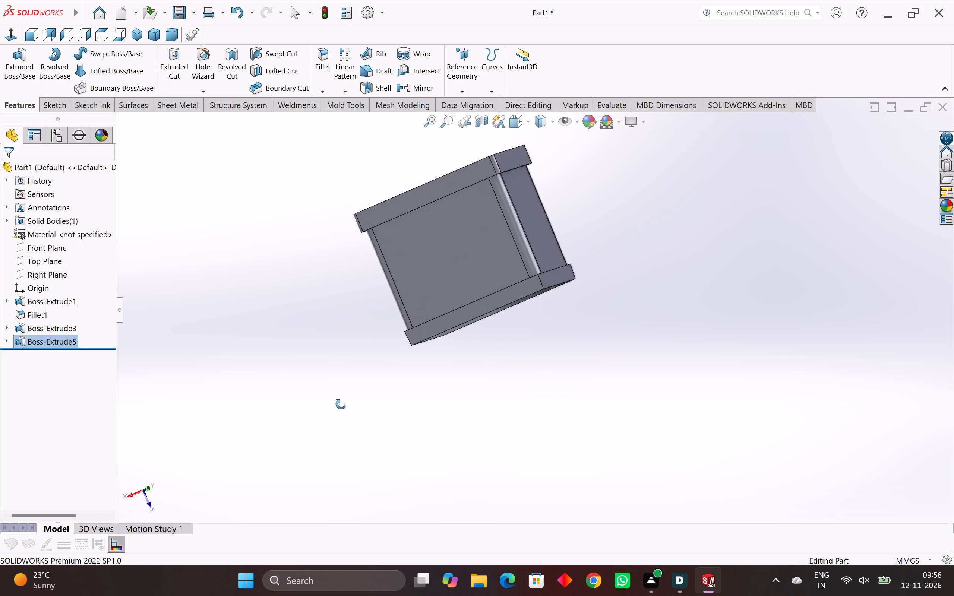
{"action": "middle_click_drag", "start_coordinate": [341, 404], "coordinate": [401, 393]}
{"action": "right_click", "coordinate": [472, 317]}
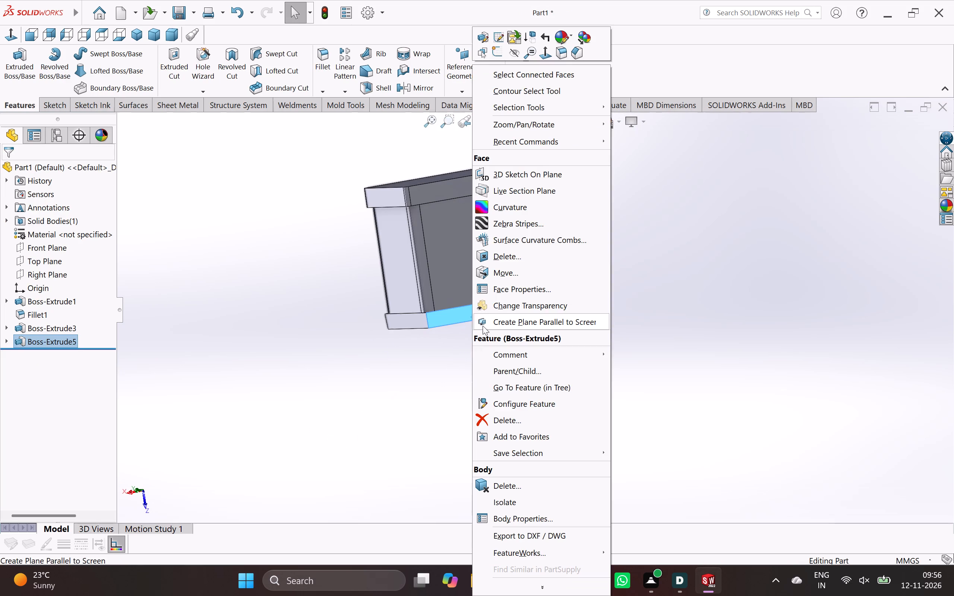
{"action": "left_click", "coordinate": [496, 422]}
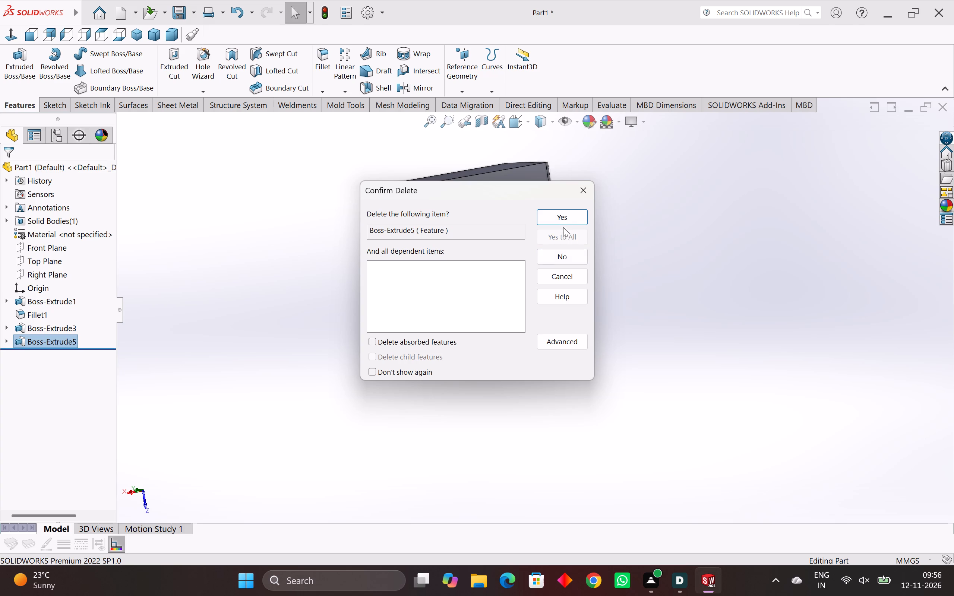
{"action": "left_click", "coordinate": [561, 220]}
Delete the leftover end block sketch from the end face of the rounded boss.
{"action": "middle_click_drag", "start_coordinate": [483, 351], "coordinate": [423, 327]}
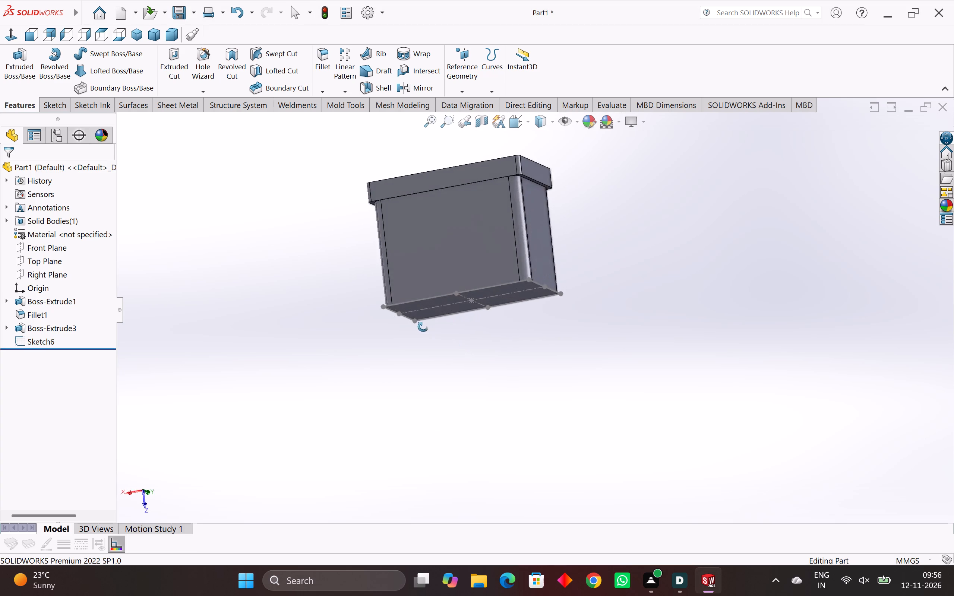
{"action": "middle_click_drag", "start_coordinate": [423, 327], "coordinate": [399, 277]}
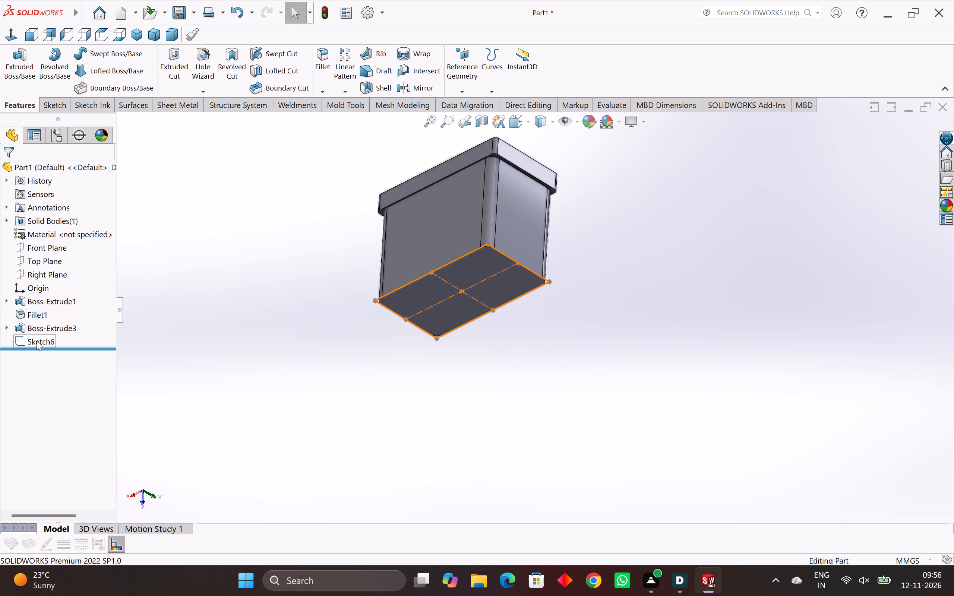
{"action": "right_click", "coordinate": [37, 341]}
{"action": "left_click", "coordinate": [70, 406]}
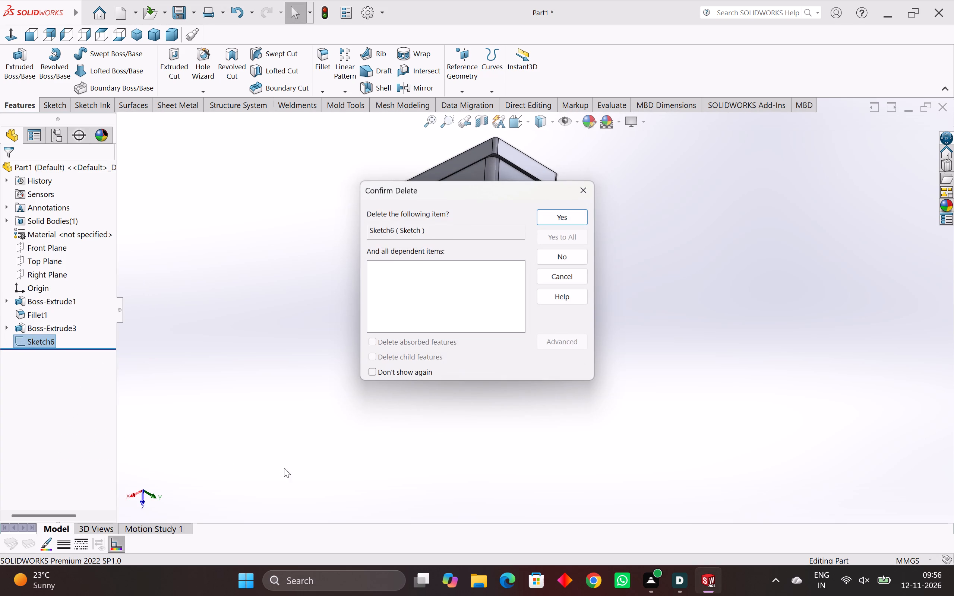
{"action": "left_click", "coordinate": [570, 218]}
Examine the rounded boss's bare end face and its side faces from several angles.
{"action": "middle_click_drag", "start_coordinate": [508, 440], "coordinate": [514, 435]}
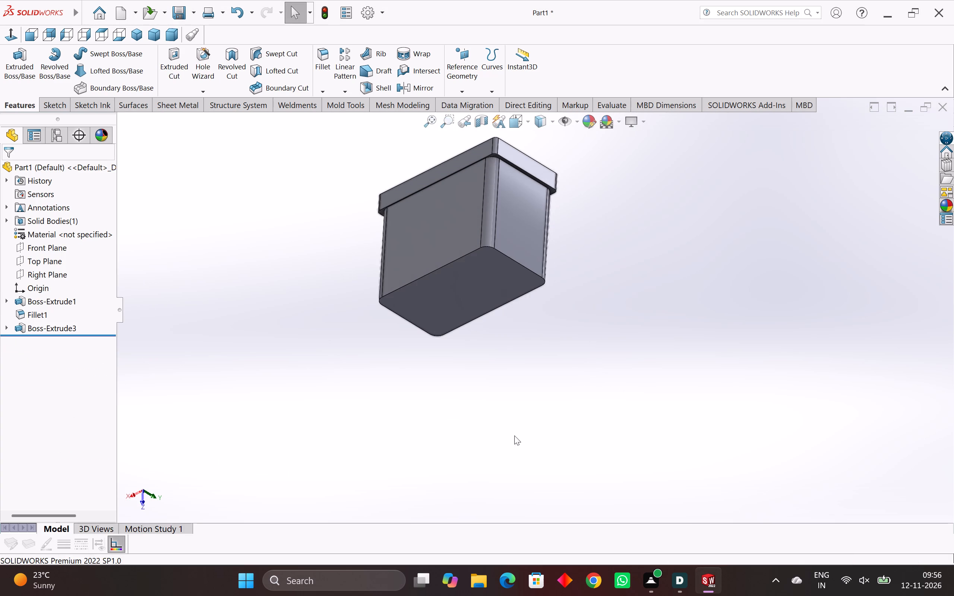
{"action": "middle_click_drag", "start_coordinate": [514, 435], "coordinate": [560, 426]}
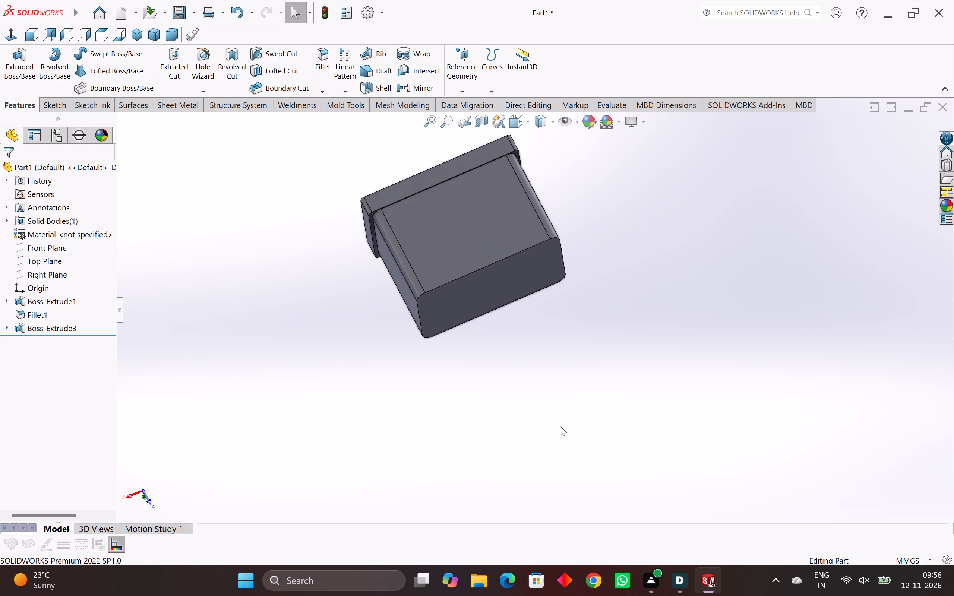
{"action": "middle_click_drag", "start_coordinate": [500, 411], "coordinate": [511, 415]}
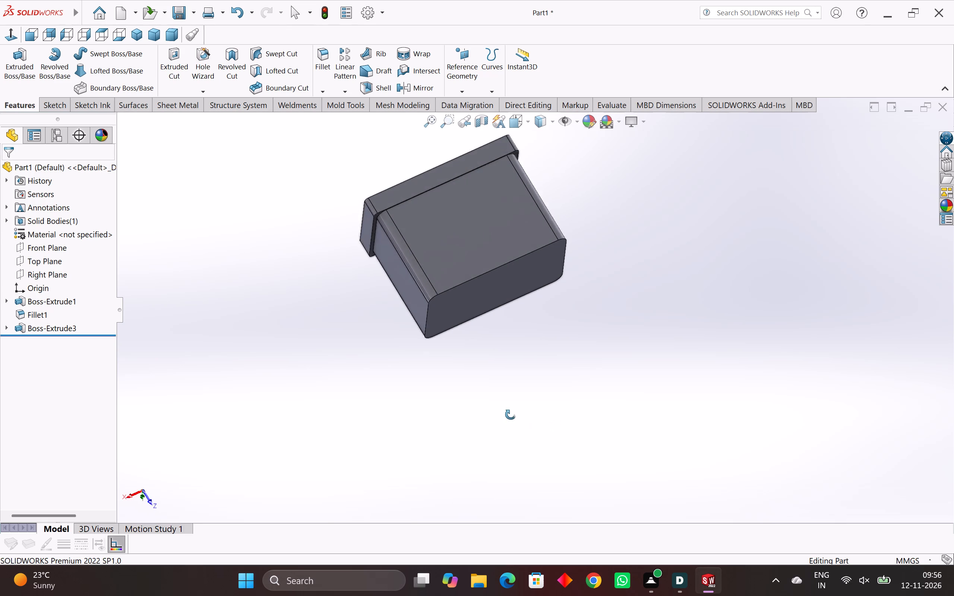
{"action": "middle_click_drag", "start_coordinate": [511, 415], "coordinate": [554, 419]}
{"action": "scroll", "coordinate": [617, 389], "scroll_direction": "down", "scroll_amount": 1}
{"action": "middle_click_drag", "start_coordinate": [623, 382], "coordinate": [581, 372]}
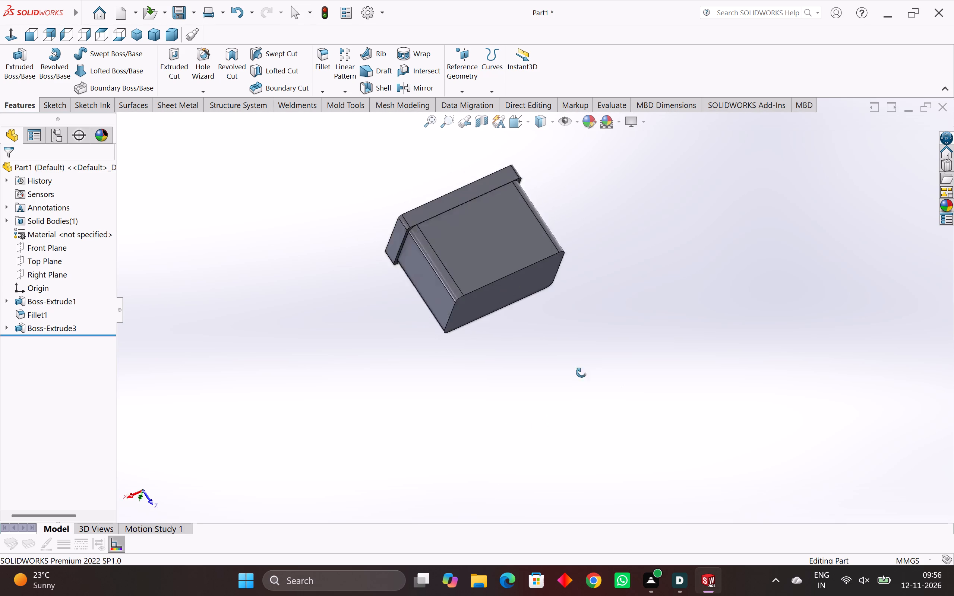
{"action": "middle_click_drag", "start_coordinate": [581, 372], "coordinate": [572, 387]}
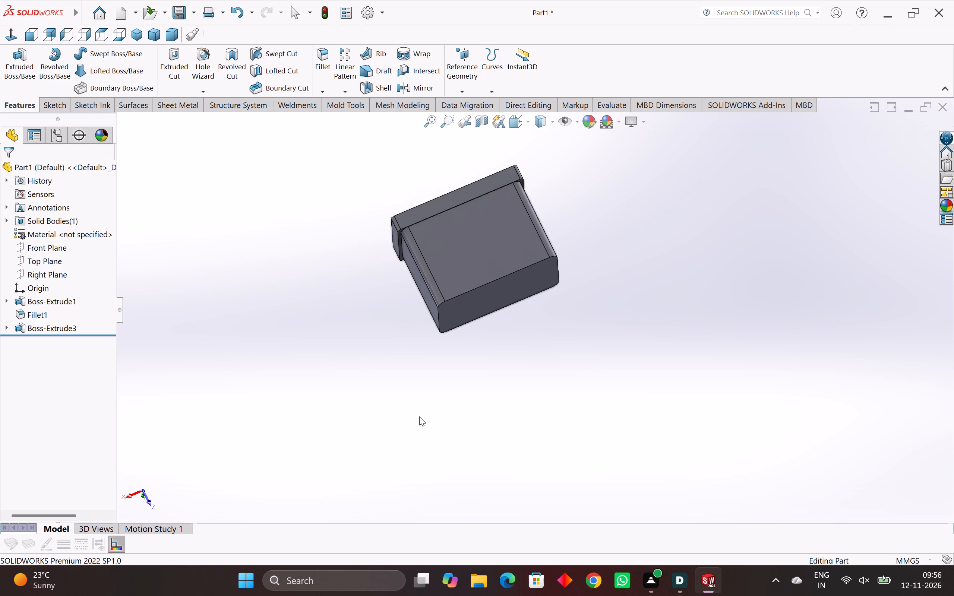
{"action": "middle_click_drag", "start_coordinate": [435, 343], "coordinate": [408, 354]}
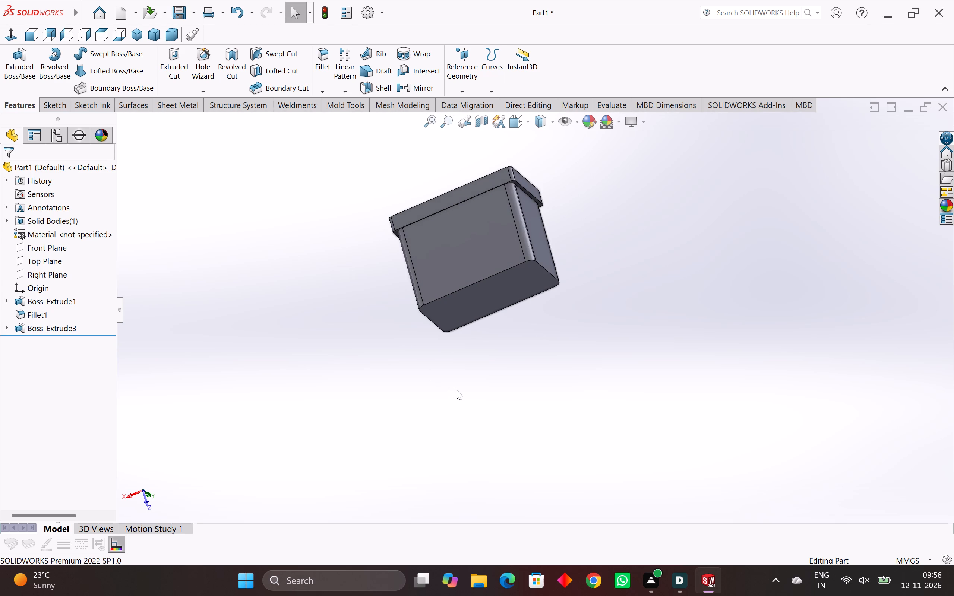
{"action": "middle_click_drag", "start_coordinate": [500, 354], "coordinate": [549, 367]}
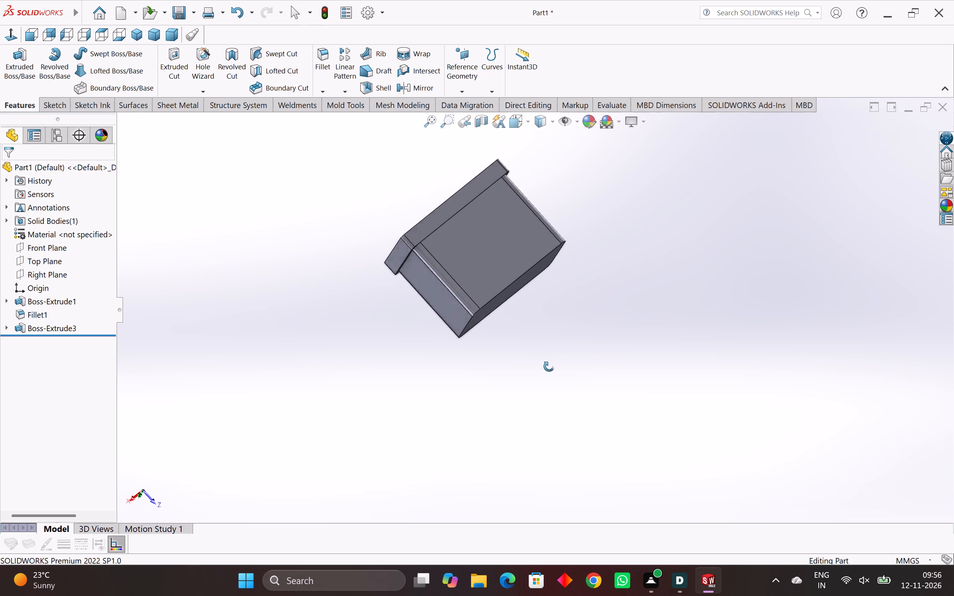
{"action": "middle_click_drag", "start_coordinate": [549, 367], "coordinate": [524, 375]}
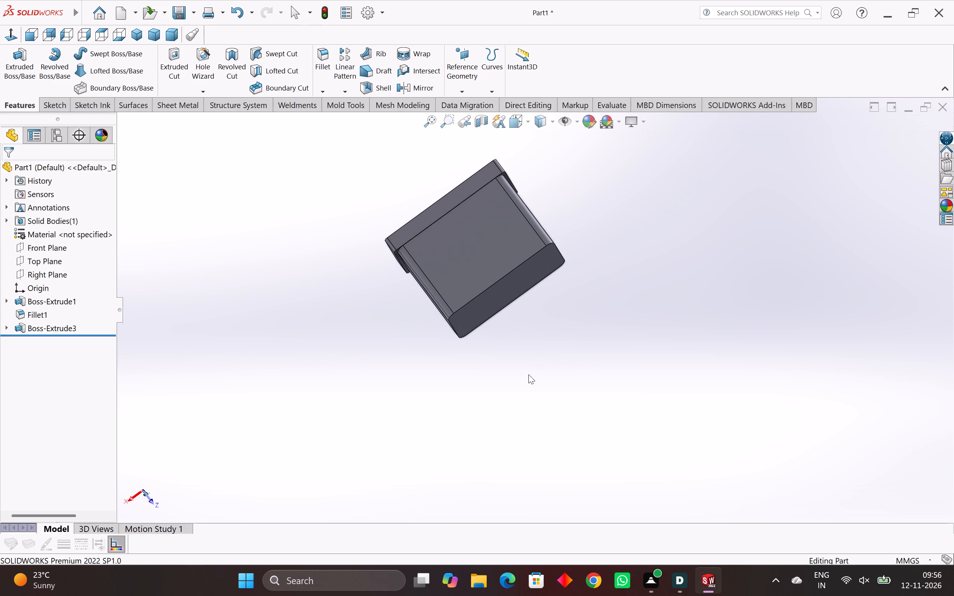
{"action": "middle_click_drag", "start_coordinate": [528, 374], "coordinate": [489, 292]}
{"action": "left_click", "coordinate": [489, 291]}
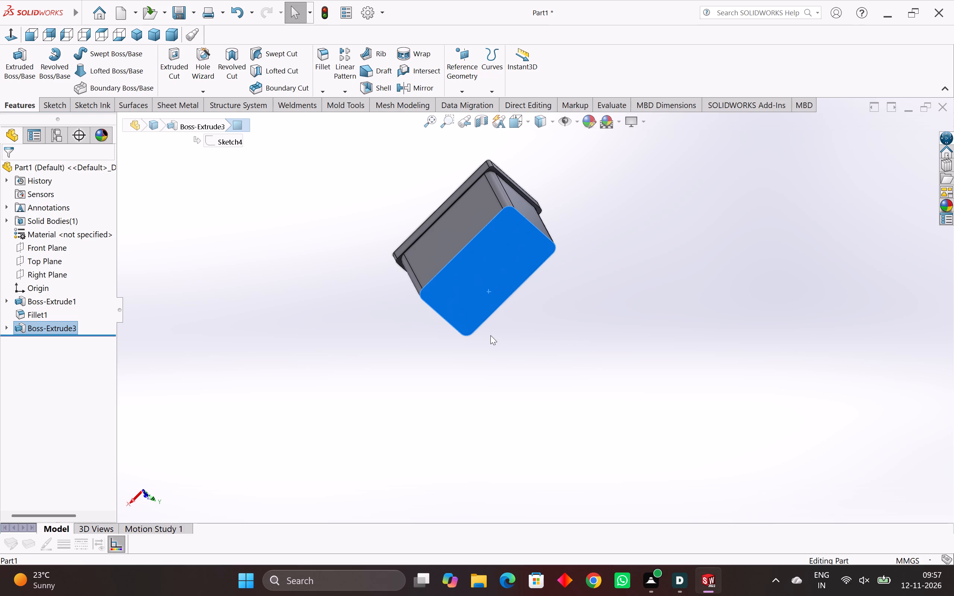
{"action": "scroll", "coordinate": [489, 342], "scroll_direction": "down", "scroll_amount": 1}
{"action": "middle_click_drag", "start_coordinate": [489, 342], "coordinate": [574, 308]}
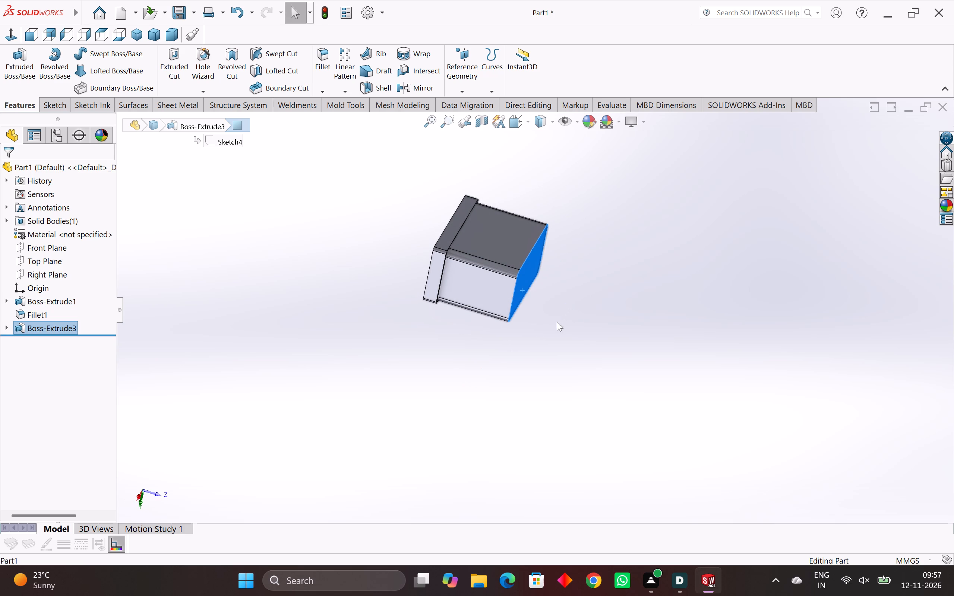
{"action": "scroll", "coordinate": [549, 348], "scroll_direction": "down", "scroll_amount": 1}
{"action": "middle_click_drag", "start_coordinate": [545, 351], "coordinate": [497, 406]}
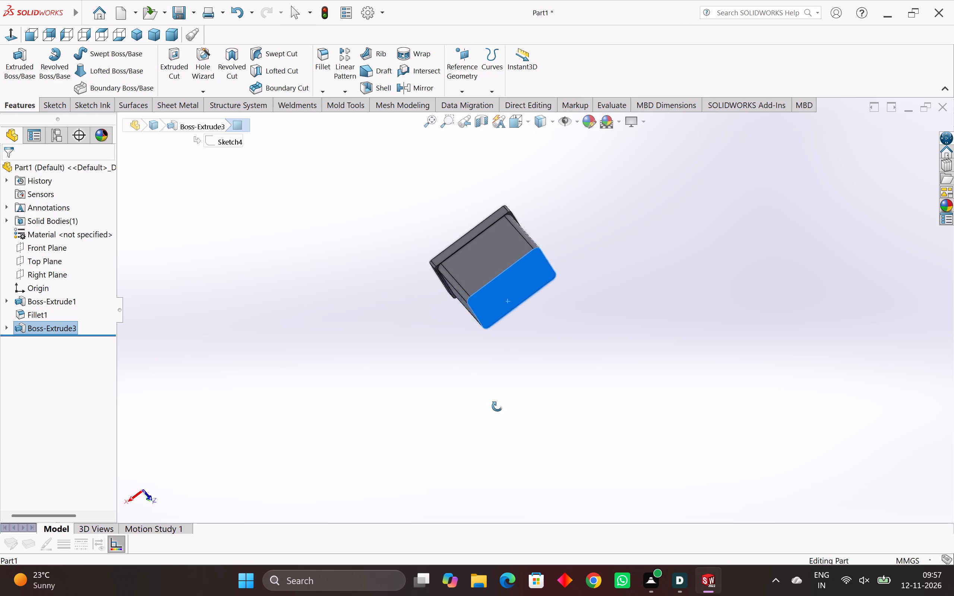
{"action": "middle_click_drag", "start_coordinate": [497, 406], "coordinate": [529, 400]}
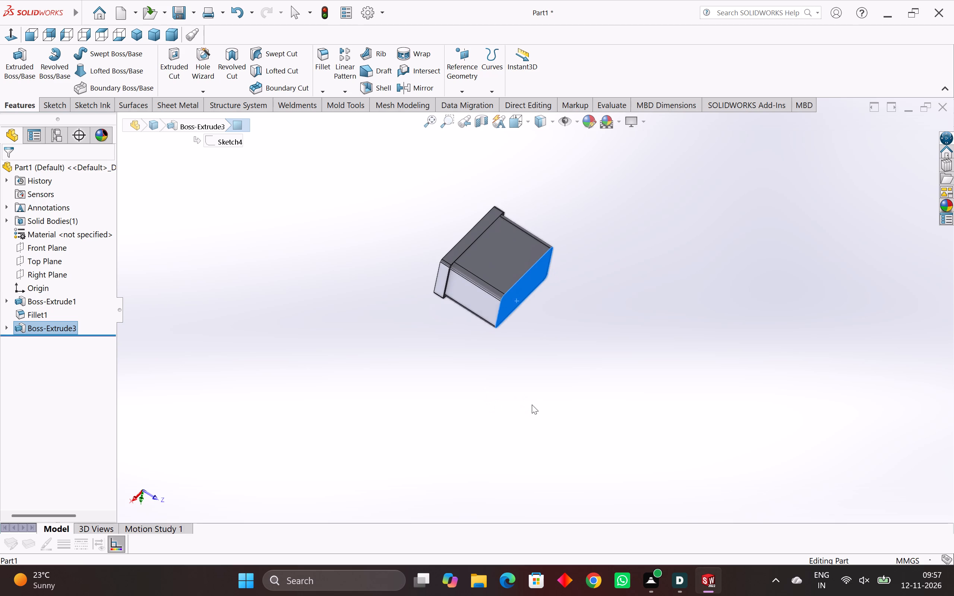
Sketch a center rectangle 80 mm wide and 45 mm high on the rounded boss's end face, centred on the origin.
{"action": "left_click", "coordinate": [533, 380]}
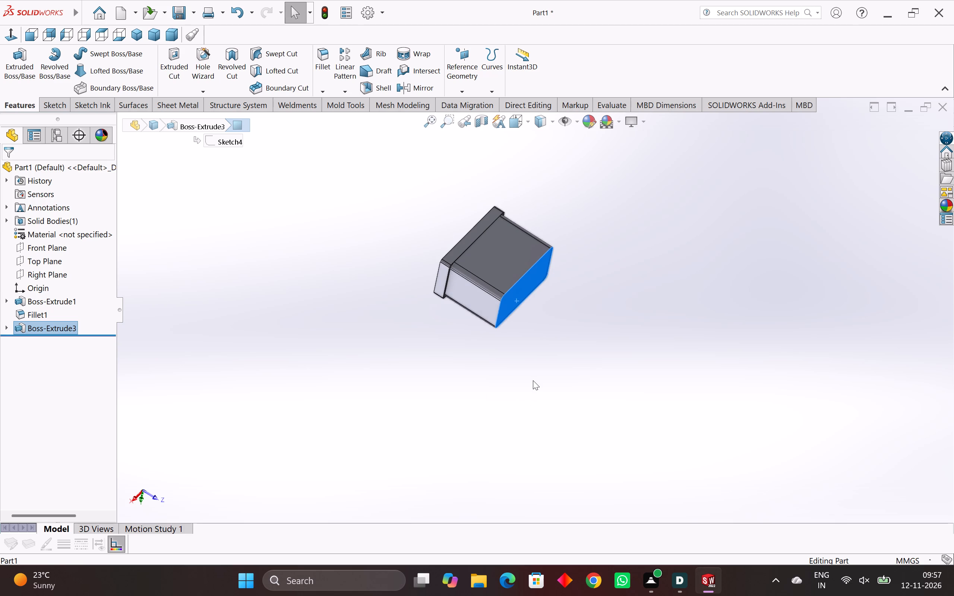
{"action": "left_click", "coordinate": [522, 274]}
{"action": "left_click", "coordinate": [537, 292]}
{"action": "left_click", "coordinate": [533, 287]}
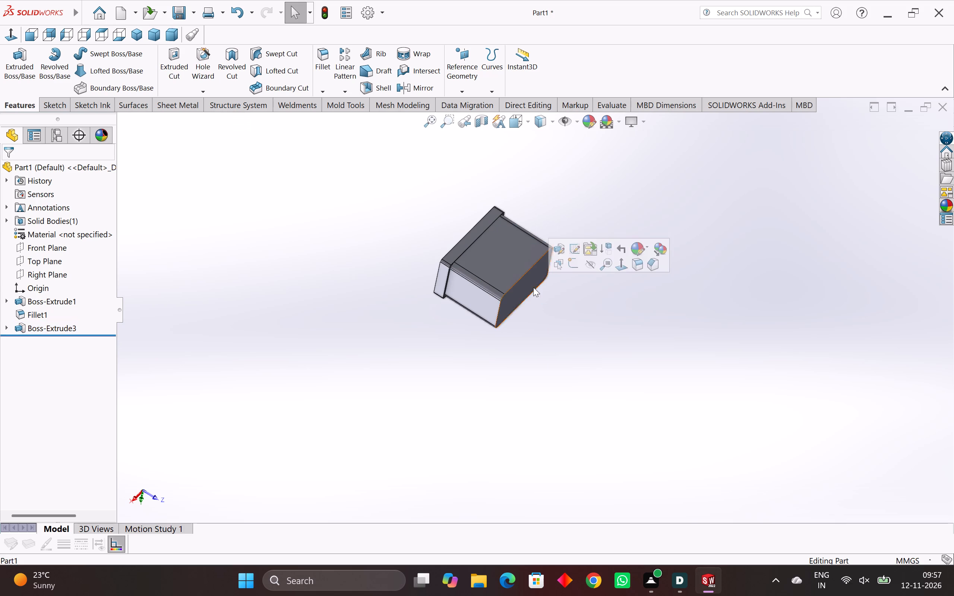
{"action": "left_click", "coordinate": [573, 262]}
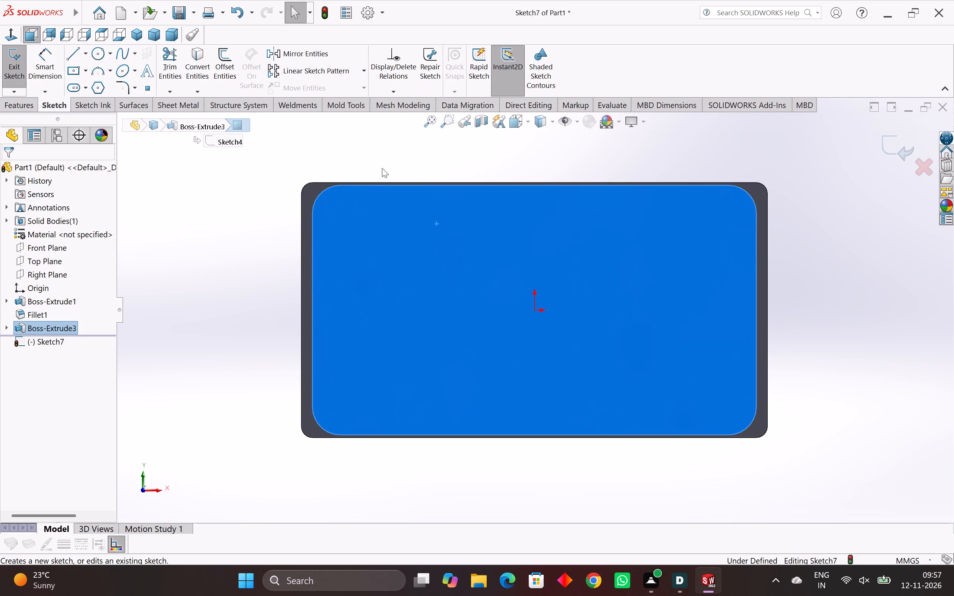
{"action": "left_click", "coordinate": [389, 154]}
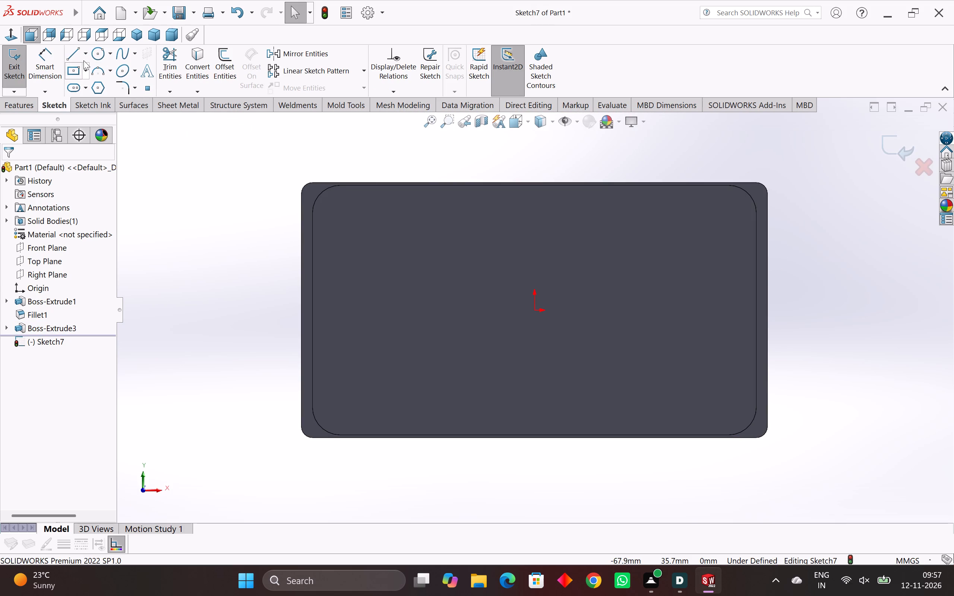
{"action": "left_click", "coordinate": [73, 71]}
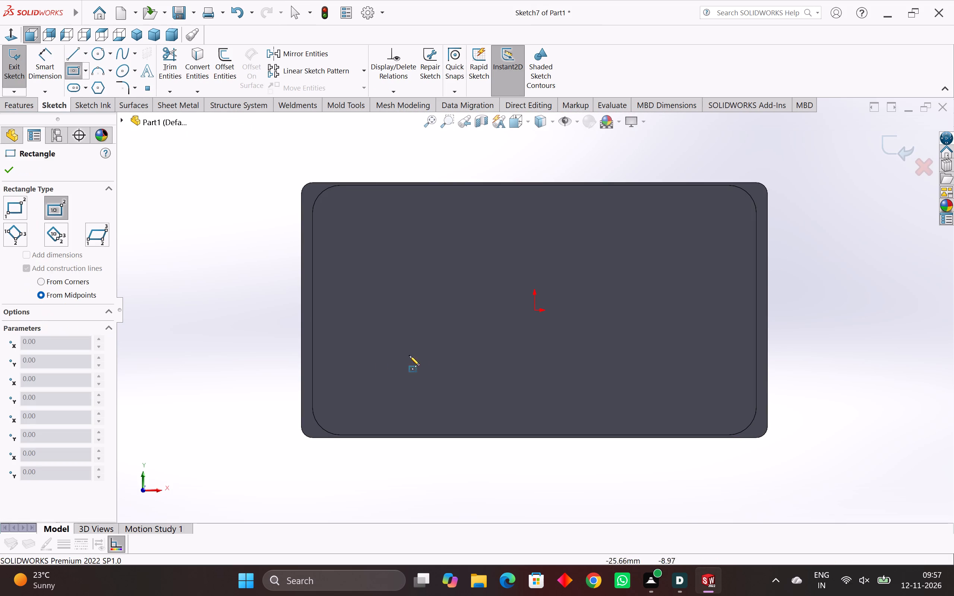
{"action": "left_click", "coordinate": [536, 310]}
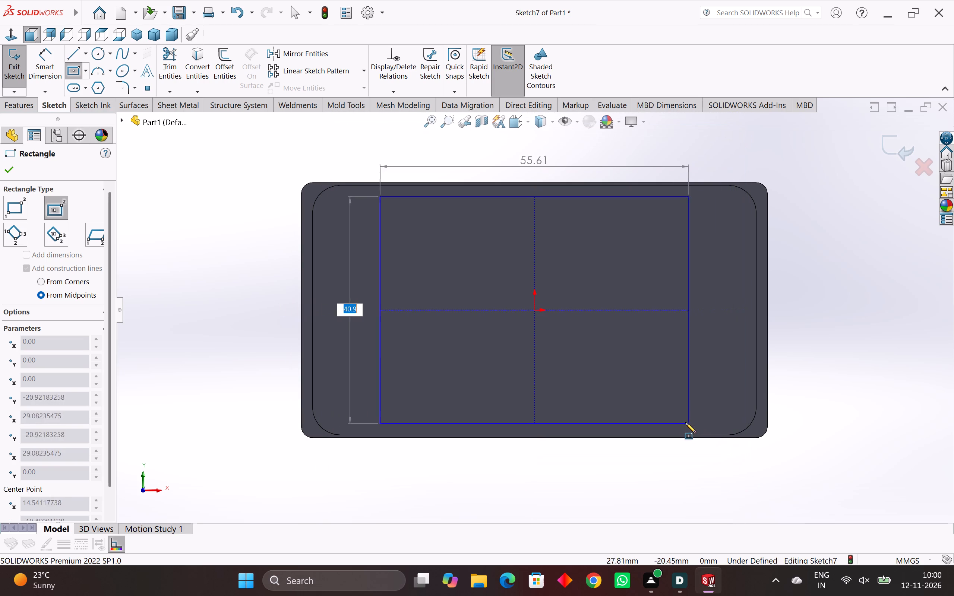
{"action": "scroll", "coordinate": [683, 418], "scroll_direction": "down", "scroll_amount": 1}
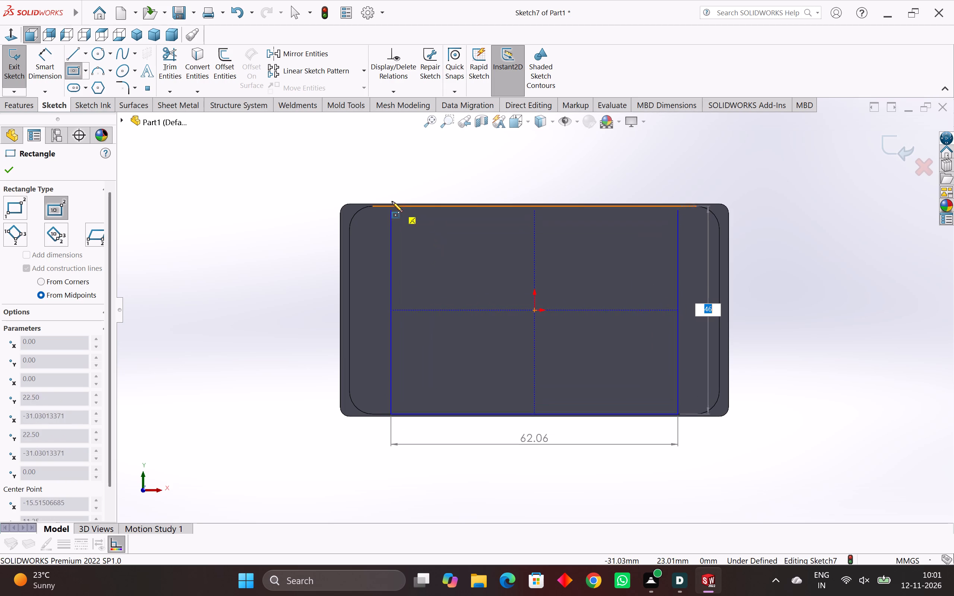
{"action": "middle_click_drag", "start_coordinate": [383, 210], "coordinate": [401, 237]}
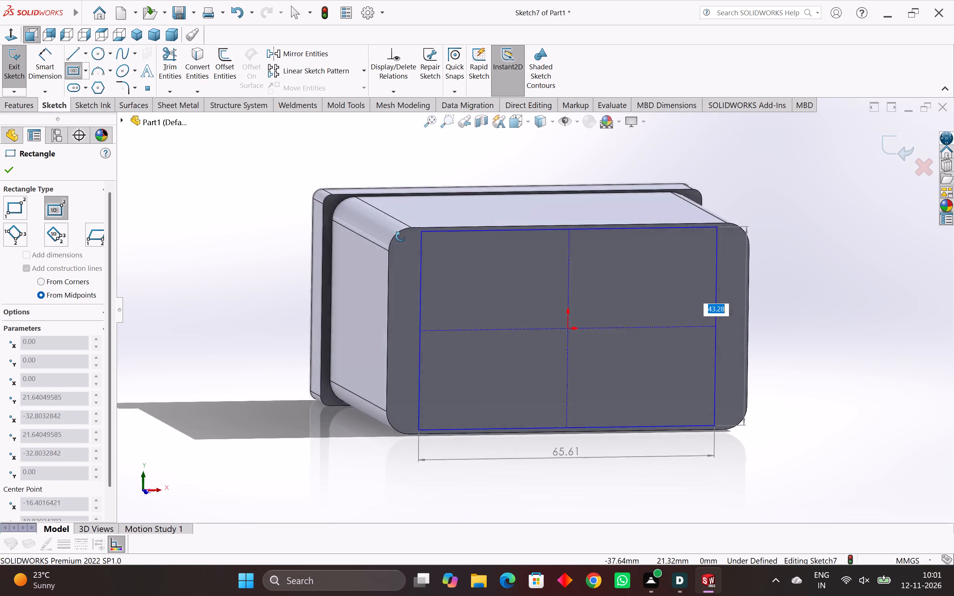
{"action": "middle_click_drag", "start_coordinate": [401, 237], "coordinate": [402, 258]}
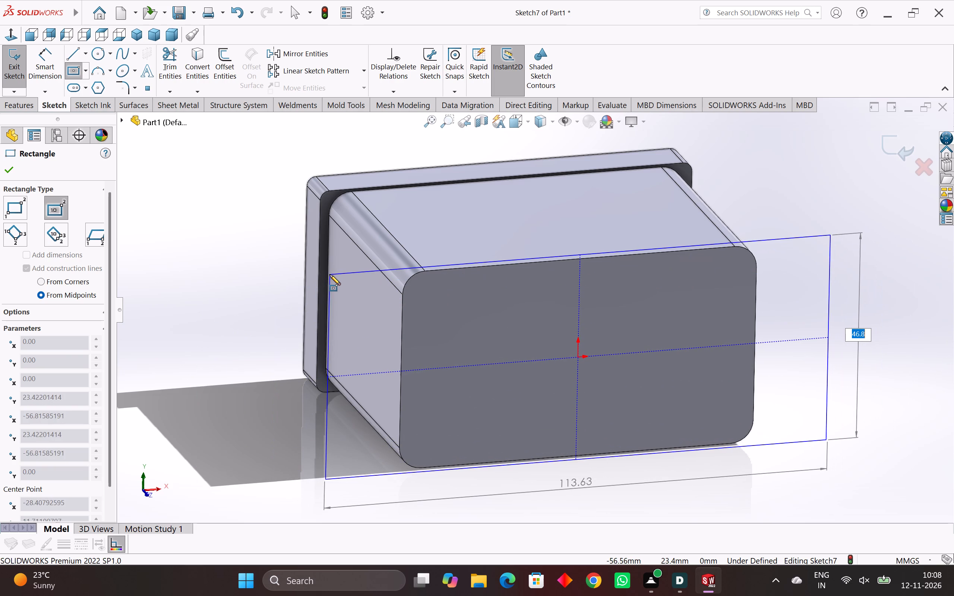
{"action": "scroll", "coordinate": [339, 269], "scroll_direction": "up", "scroll_amount": 1}
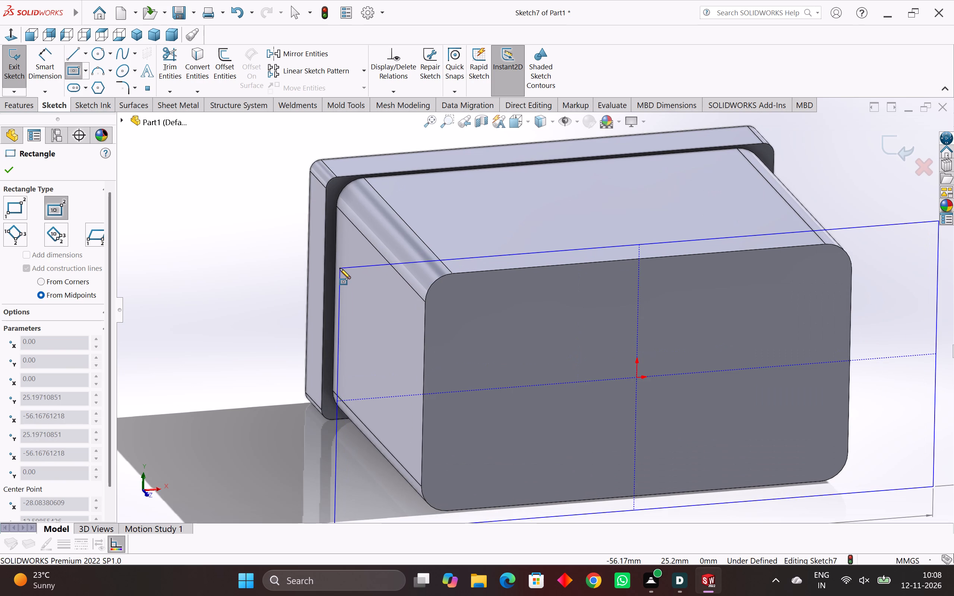
{"action": "scroll", "coordinate": [340, 268], "scroll_direction": "down", "scroll_amount": 1}
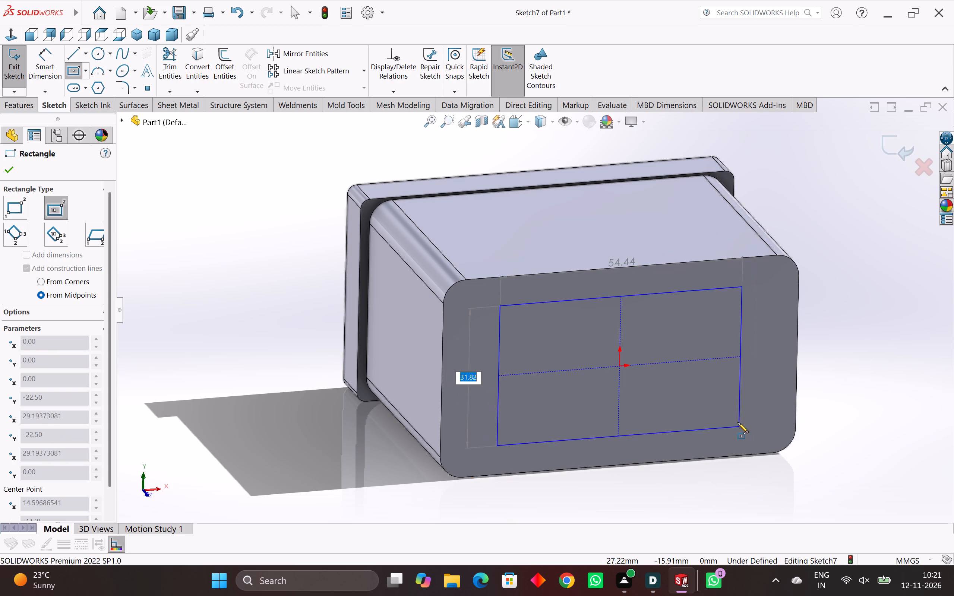
{"action": "type", "text": "45"}
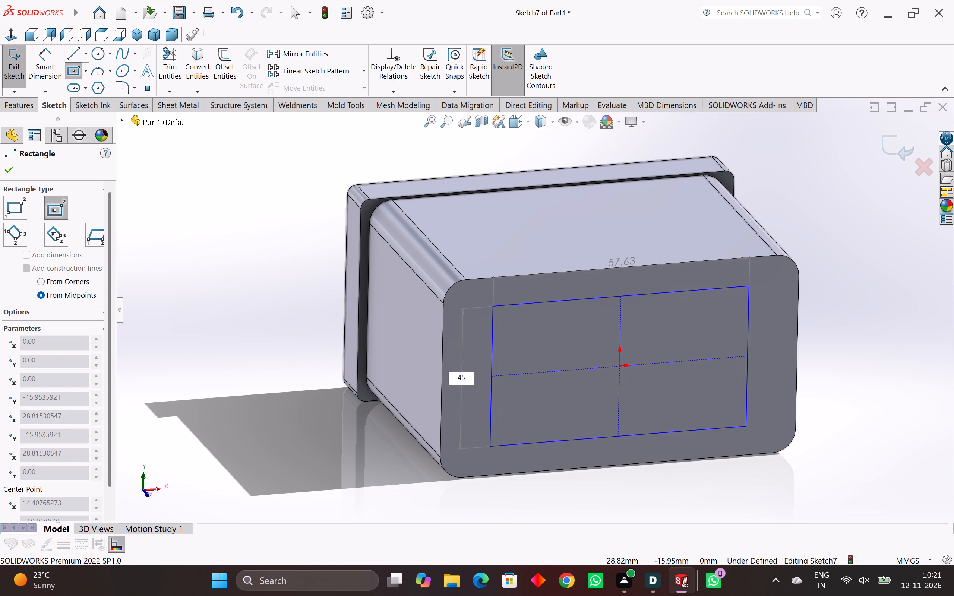
{"action": "key", "text": "Return"}
{"action": "type", "text": "80"}
{"action": "key", "text": "Return"}
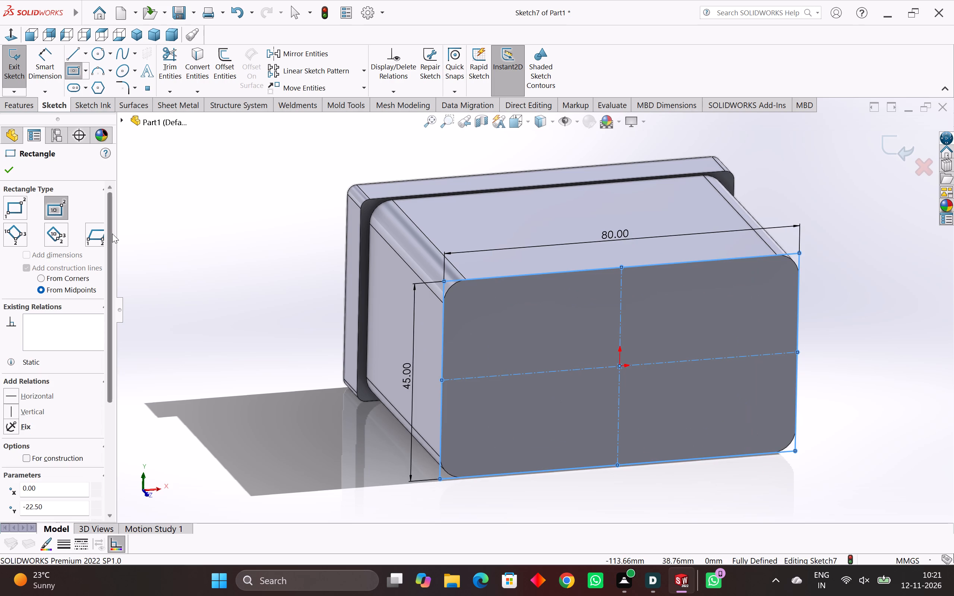
{"action": "left_click", "coordinate": [12, 172]}
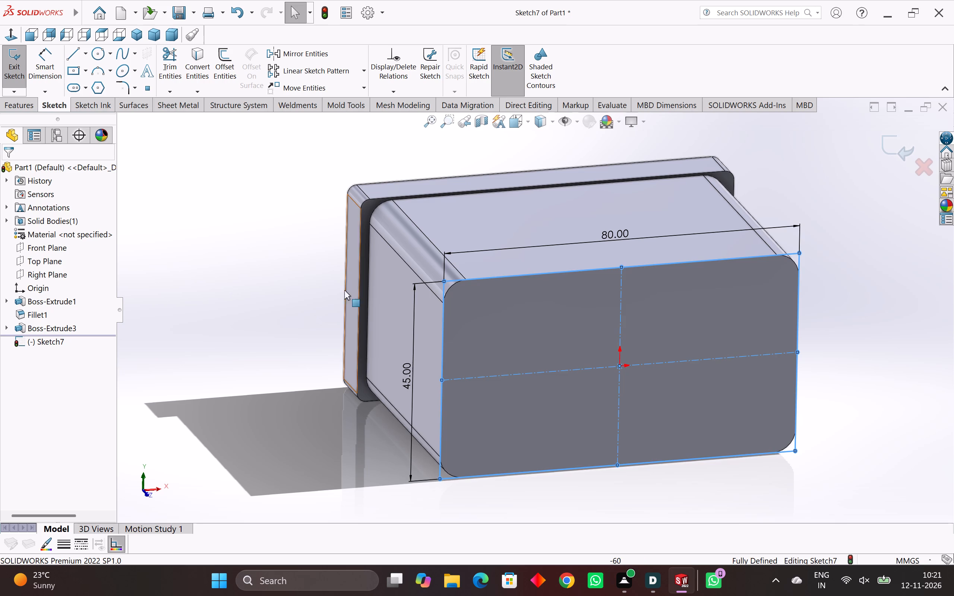
{"action": "left_click", "coordinate": [313, 260]}
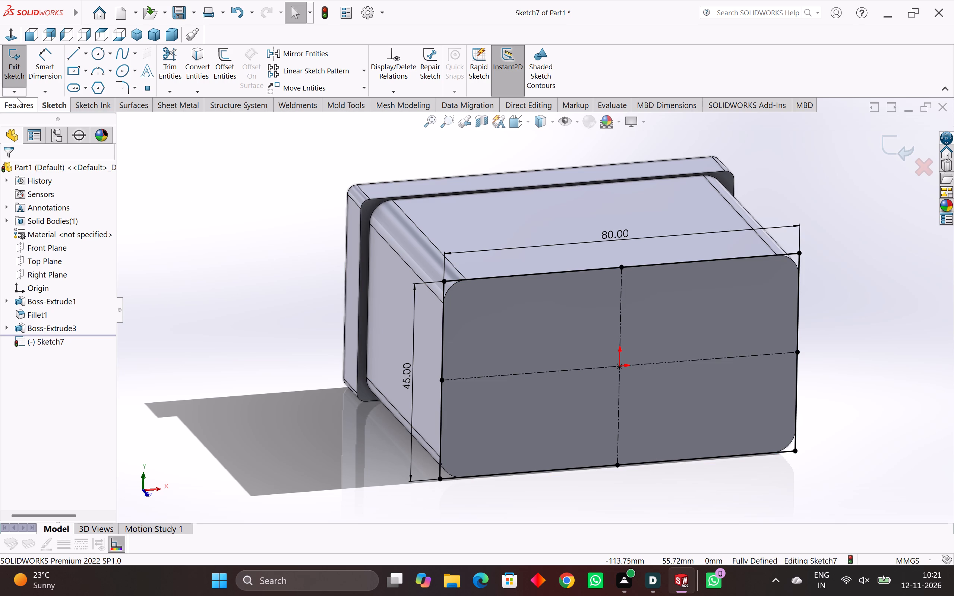
Extrude the 80 x 45 mm rectangle 8 mm outward from the rounded boss's end face with a 45-degree inward draft, merging the result.
{"action": "left_click", "coordinate": [17, 98]}
{"action": "left_click", "coordinate": [24, 58]}
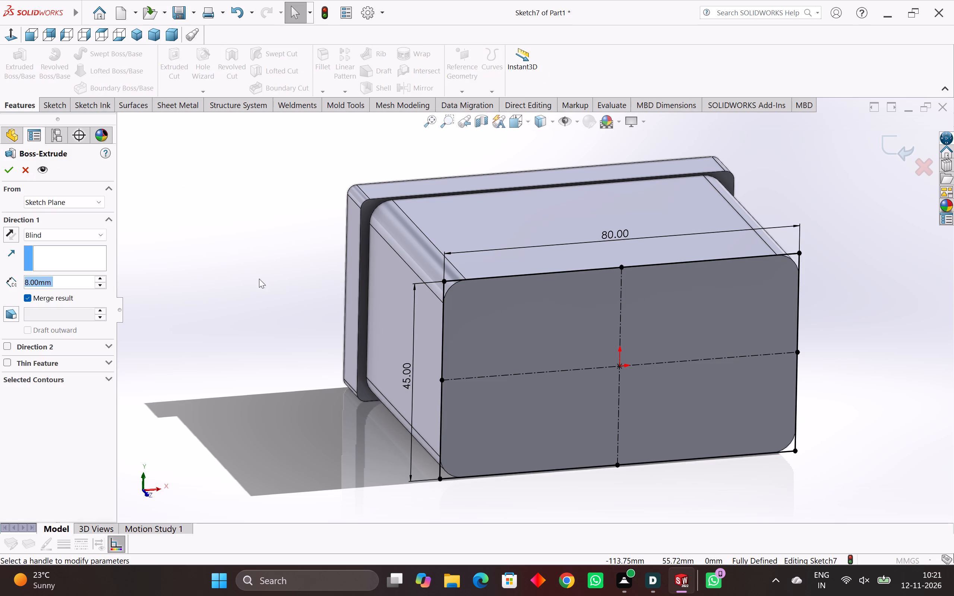
{"action": "left_click", "coordinate": [13, 308]}
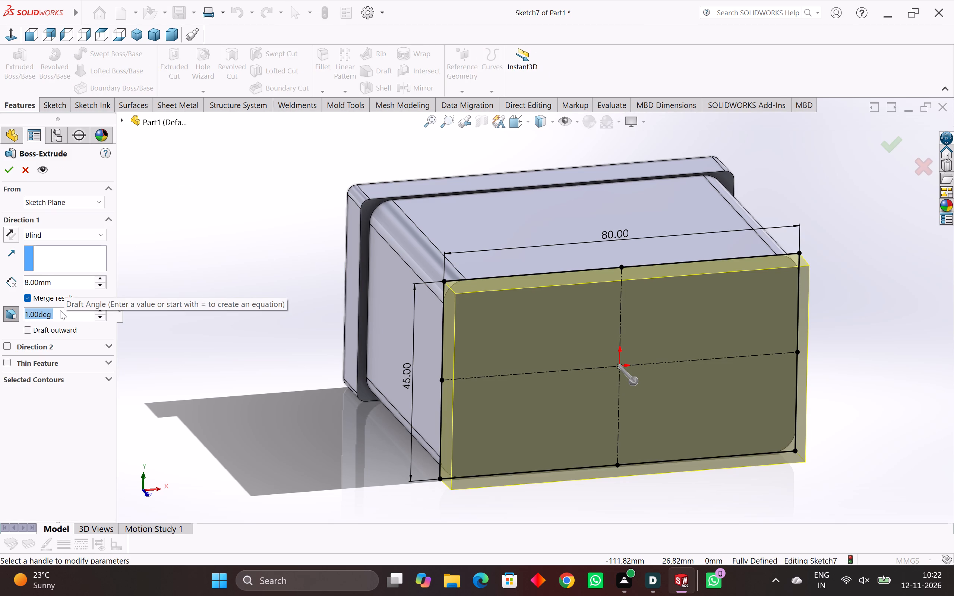
{"action": "type", "text": "45"}
{"action": "key", "text": "Return"}
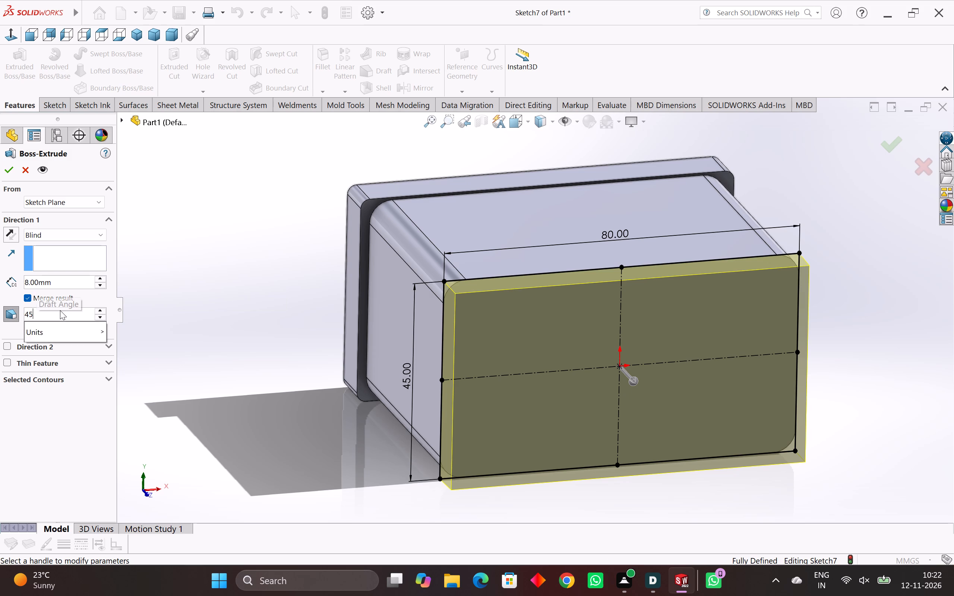
{"action": "middle_click_drag", "start_coordinate": [394, 368], "coordinate": [400, 380]}
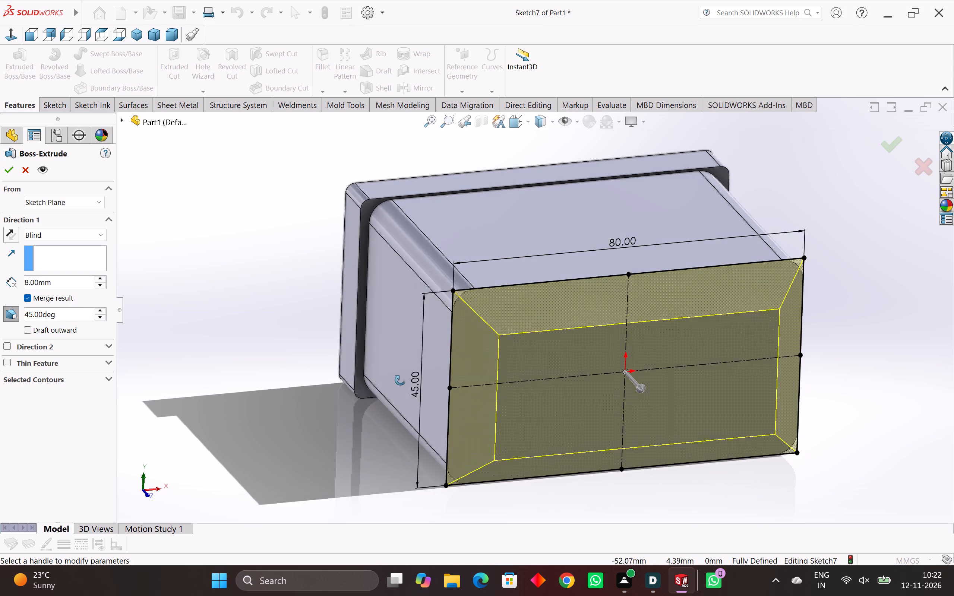
{"action": "middle_click_drag", "start_coordinate": [400, 380], "coordinate": [398, 470]}
{"action": "scroll", "coordinate": [398, 470], "scroll_direction": "down", "scroll_amount": 3}
{"action": "middle_click_drag", "start_coordinate": [416, 420], "coordinate": [408, 420]}
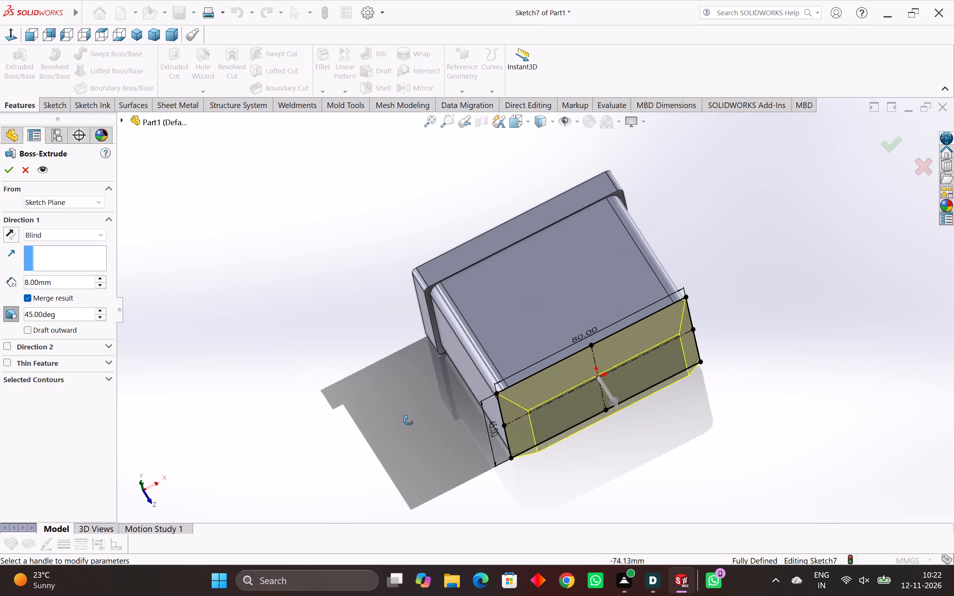
{"action": "middle_click_drag", "start_coordinate": [408, 420], "coordinate": [383, 481]}
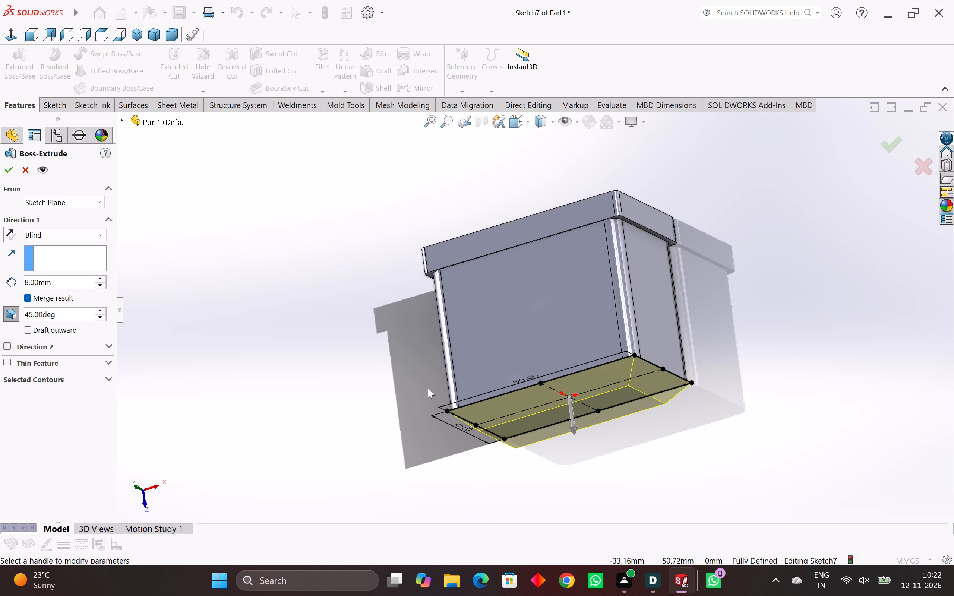
{"action": "middle_click_drag", "start_coordinate": [428, 389], "coordinate": [379, 332]}
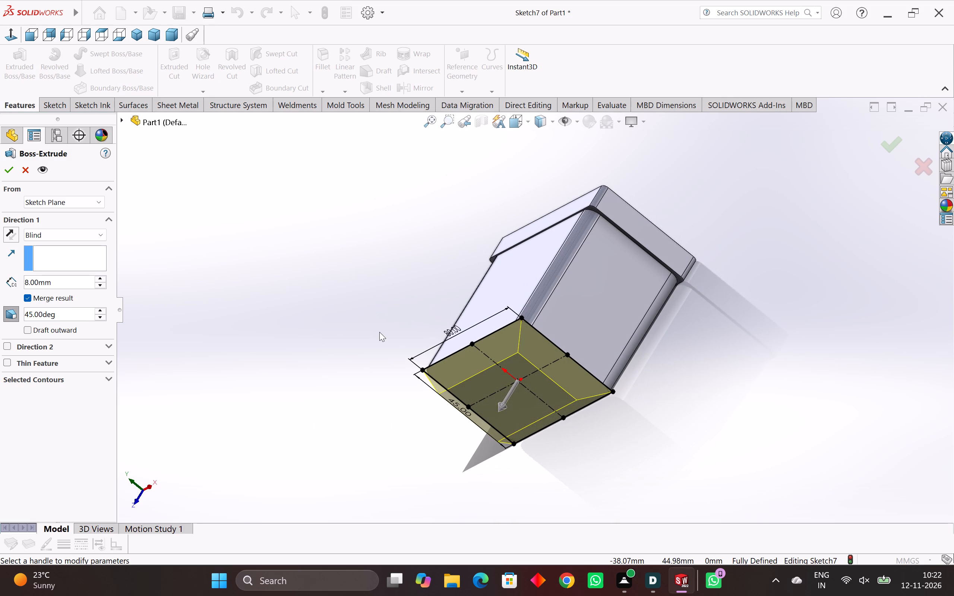
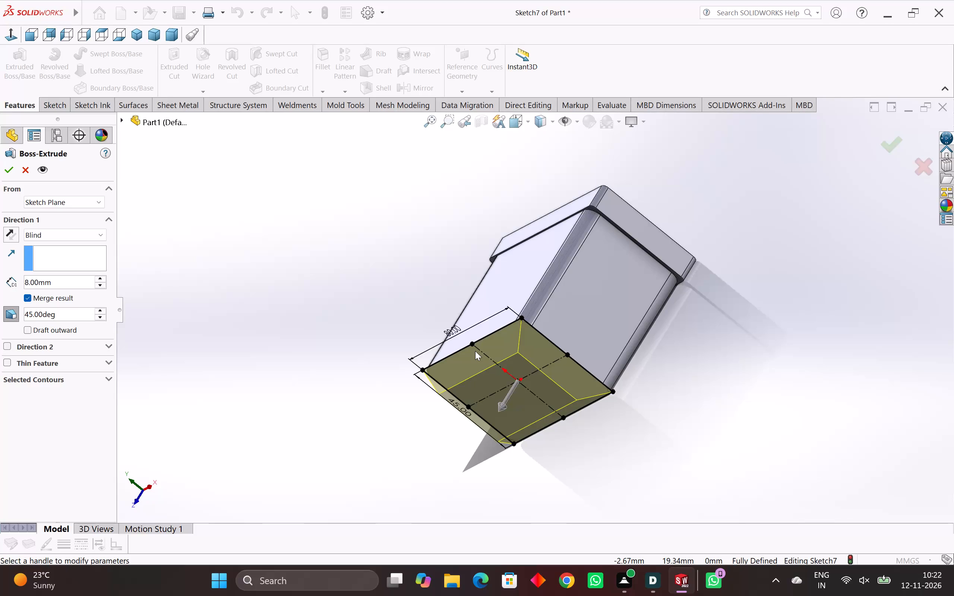
Check the drafted end block preview from the side and complete the 8 mm extrusion with its 45-degree inward draft.
{"action": "middle_click_drag", "start_coordinate": [543, 346], "coordinate": [584, 387]}
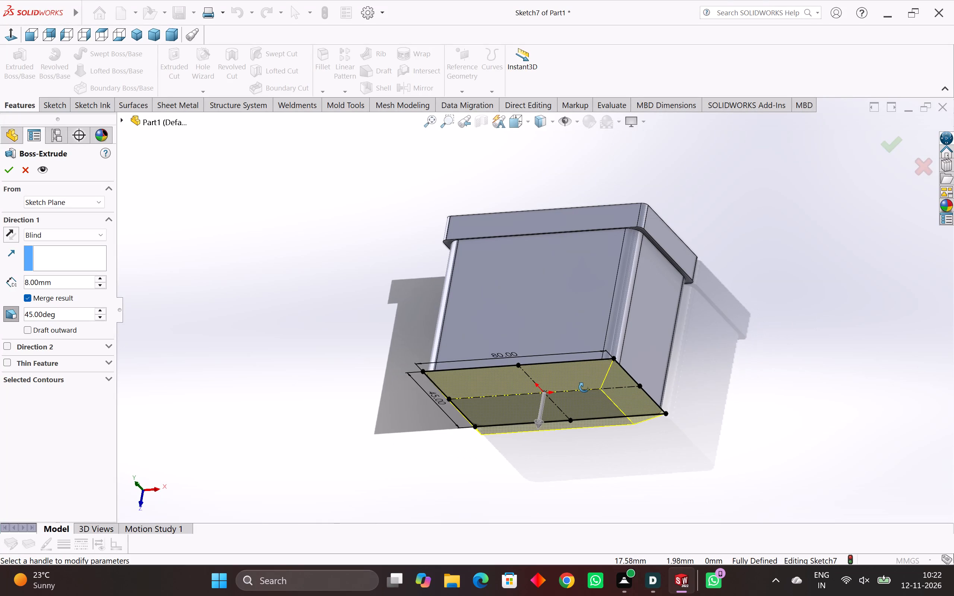
{"action": "middle_click_drag", "start_coordinate": [584, 387], "coordinate": [586, 450]}
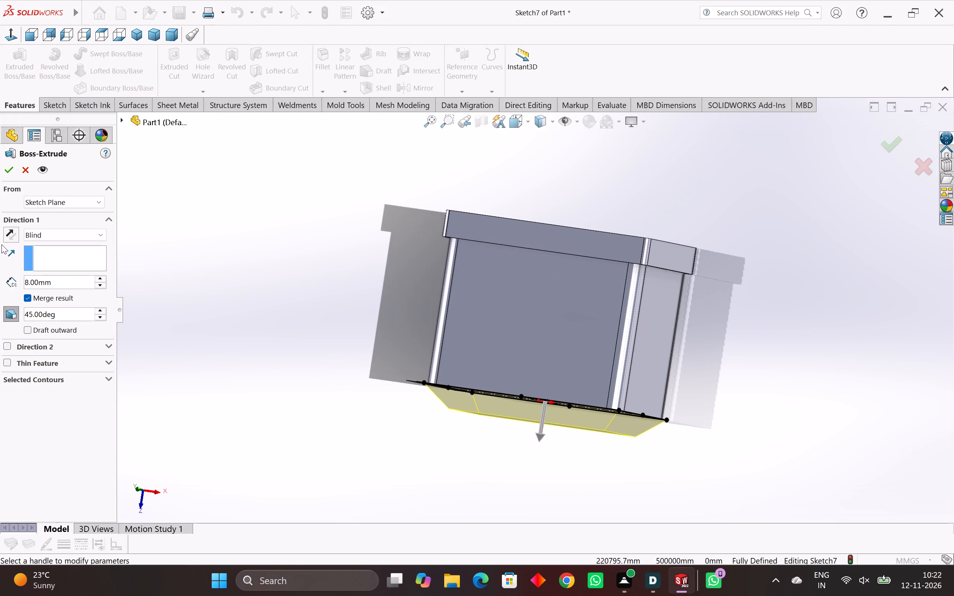
{"action": "left_click", "coordinate": [6, 172]}
Start a sketch on the drafted block's flat end face and offset the face's outline 3 mm inward.
{"action": "middle_click_drag", "start_coordinate": [406, 394], "coordinate": [443, 375]}
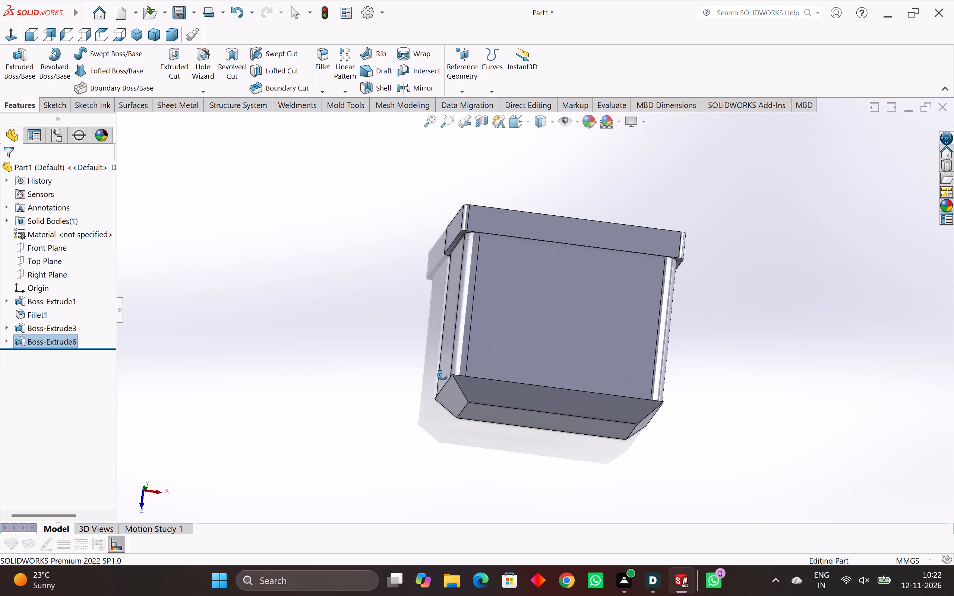
{"action": "middle_click_drag", "start_coordinate": [443, 375], "coordinate": [440, 358]}
{"action": "left_click", "coordinate": [509, 422]}
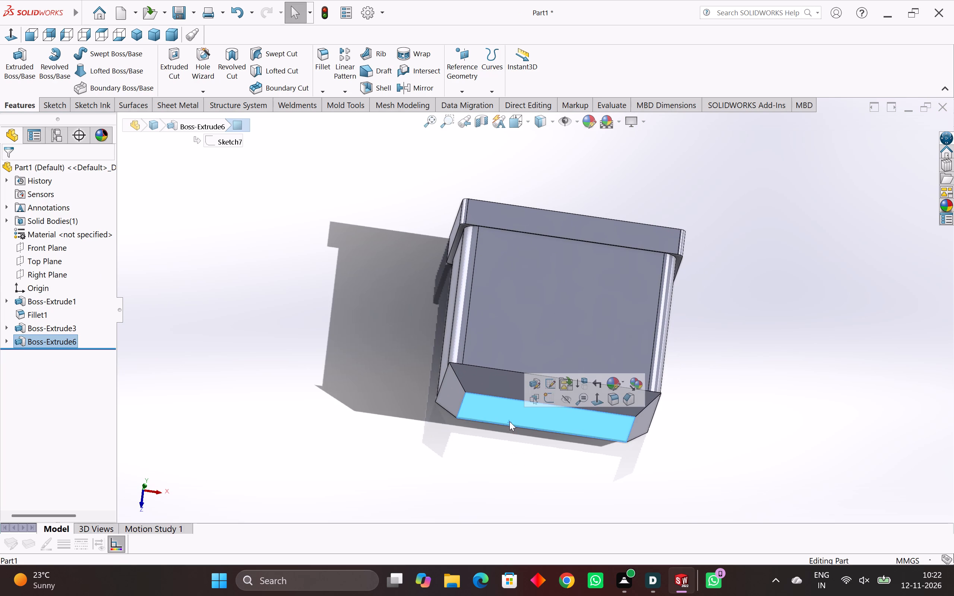
{"action": "left_click", "coordinate": [551, 397]}
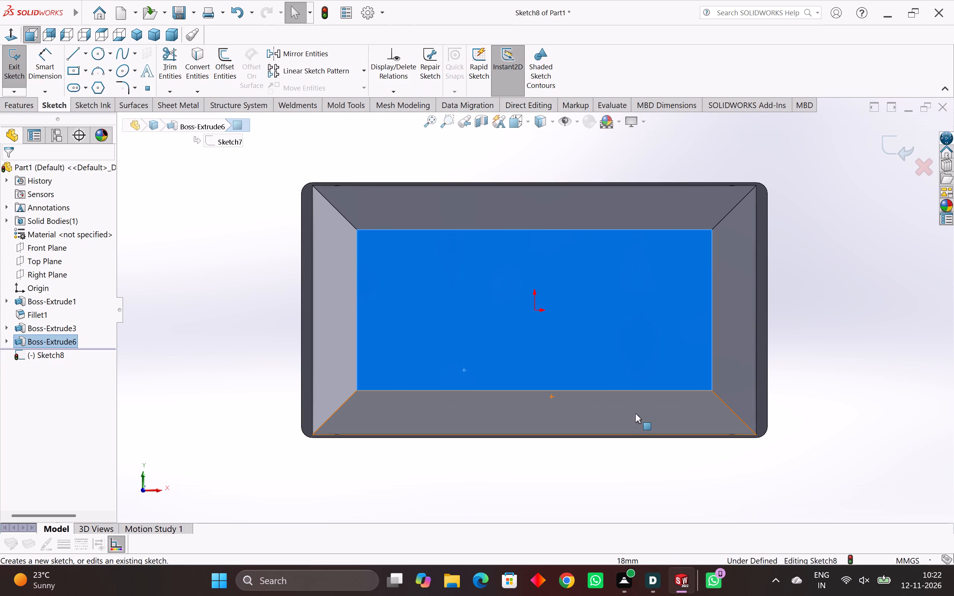
{"action": "scroll", "coordinate": [635, 413], "scroll_direction": "down", "scroll_amount": 2}
{"action": "left_click", "coordinate": [624, 184]}
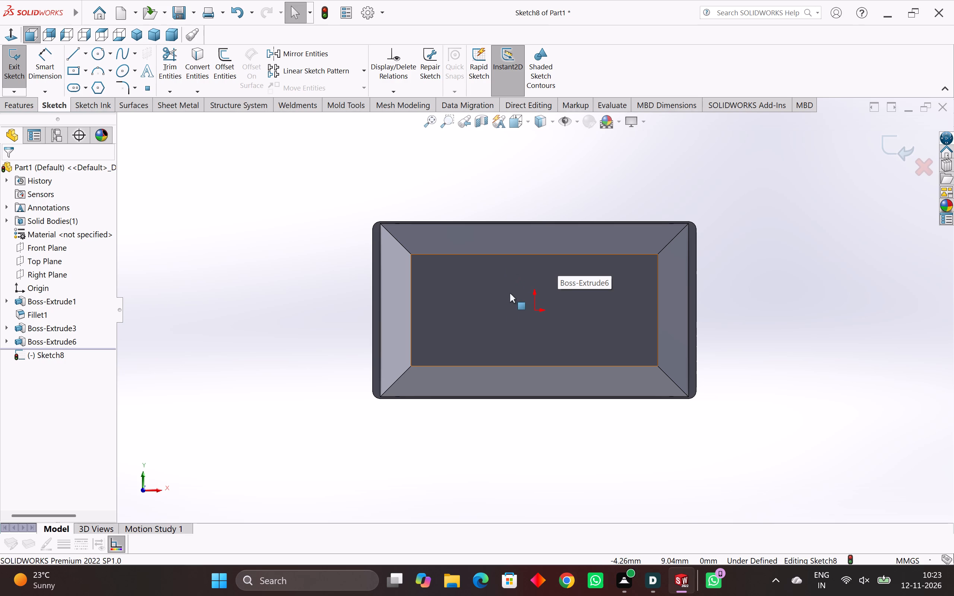
{"action": "left_click", "coordinate": [487, 310]}
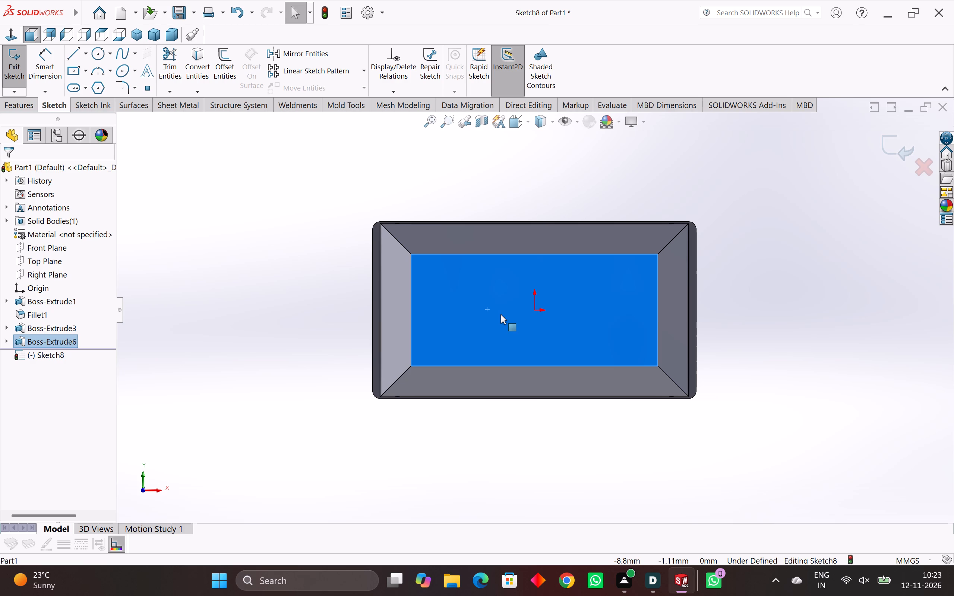
{"action": "key", "text": "Escape"}
{"action": "key", "text": "Escape"}
{"action": "left_click", "coordinate": [473, 278]}
{"action": "left_click", "coordinate": [219, 60]}
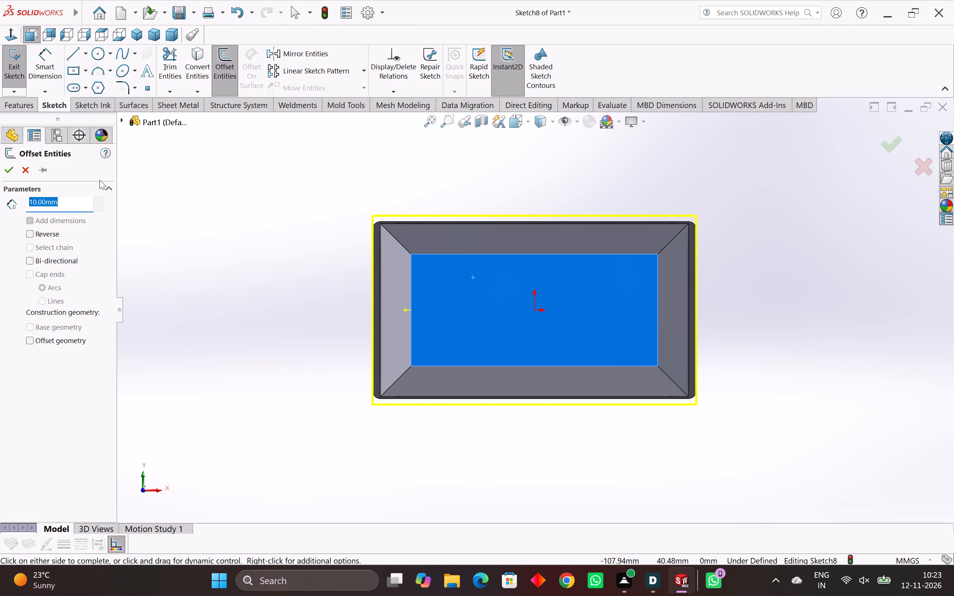
{"action": "left_click", "coordinate": [30, 232]}
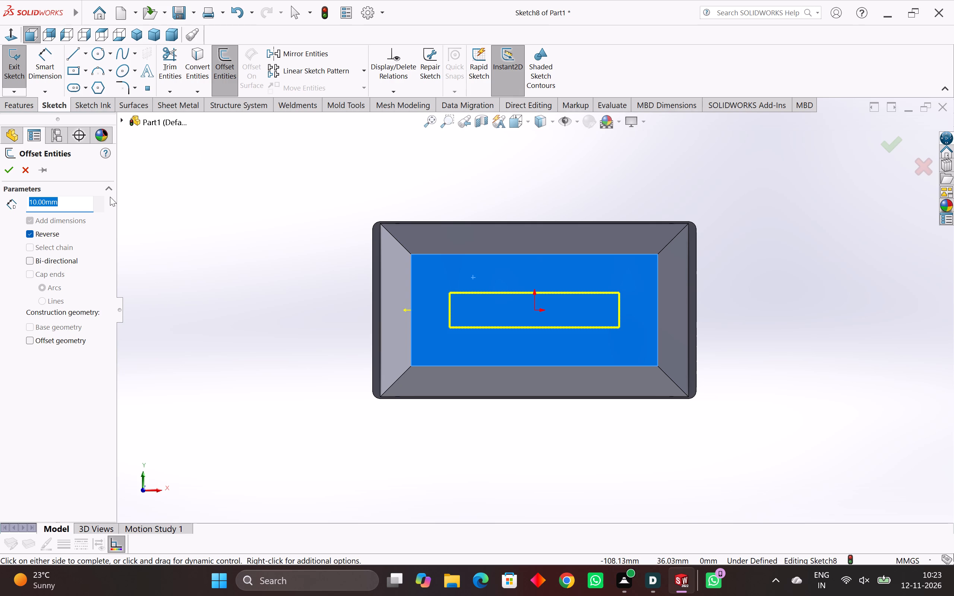
{"action": "key", "text": "3"}
{"action": "key", "text": "Return"}
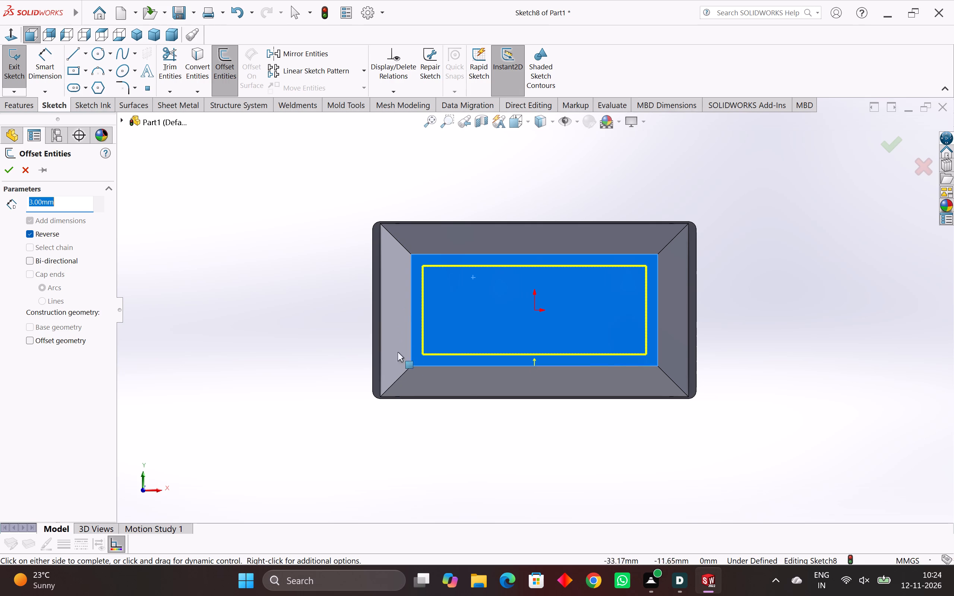
{"action": "left_click", "coordinate": [9, 168]}
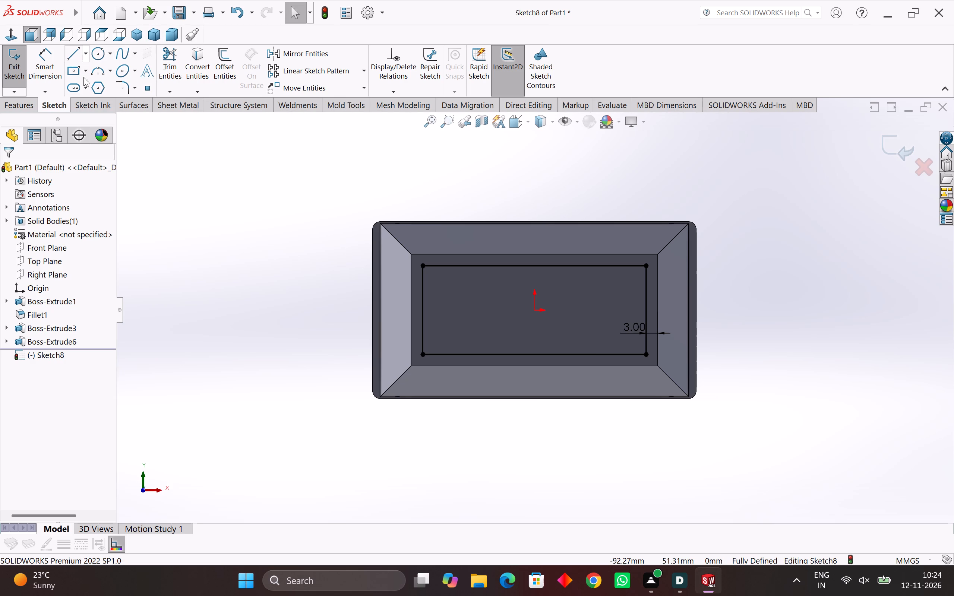
Sketch a center rectangle inside the offset outline on the drafted block's end face, centred on the origin.
{"action": "left_click", "coordinate": [74, 78]}
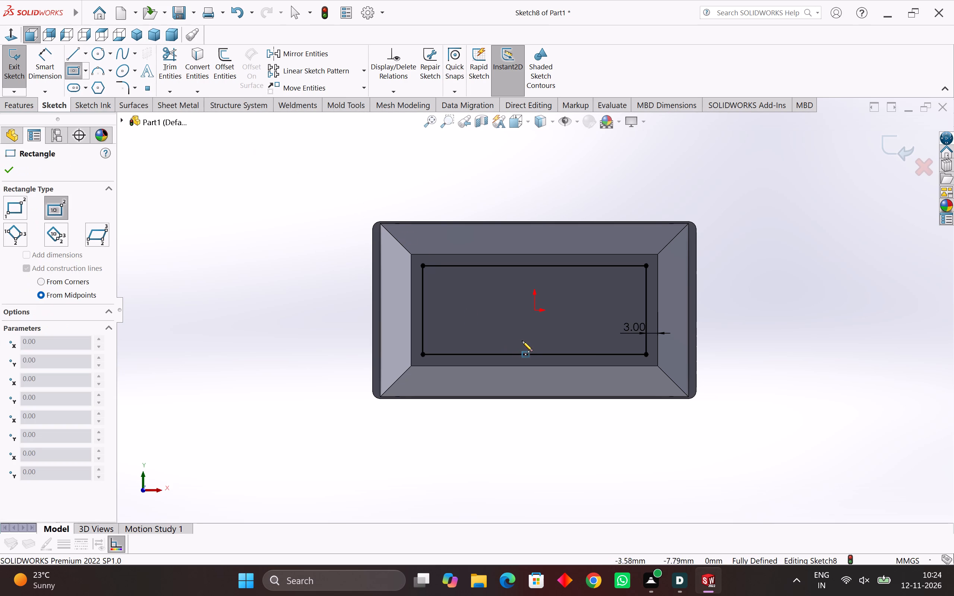
{"action": "left_click", "coordinate": [535, 310]}
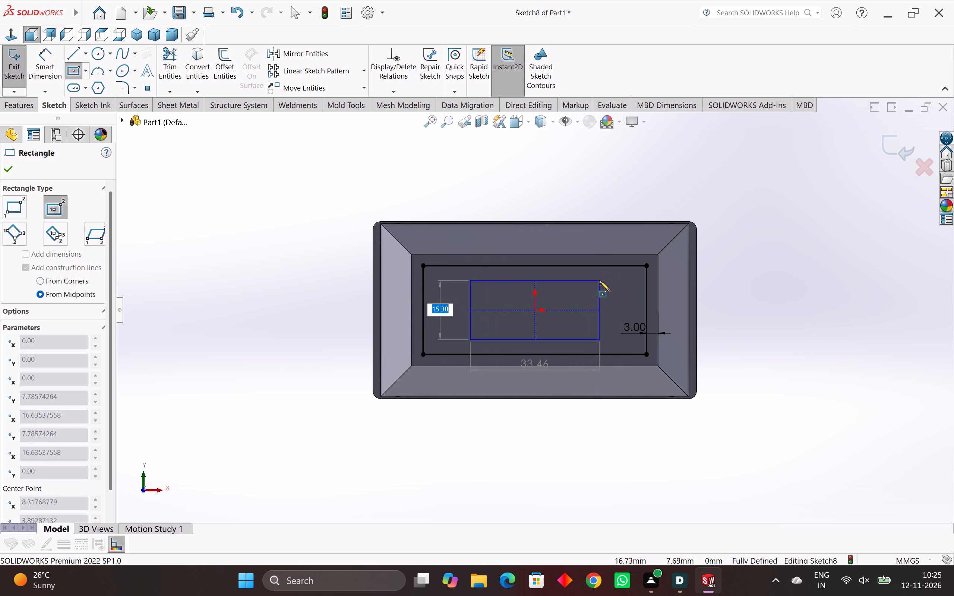
{"action": "scroll", "coordinate": [599, 280], "scroll_direction": "down", "scroll_amount": 1}
{"action": "middle_click_drag", "start_coordinate": [599, 280], "coordinate": [623, 336]}
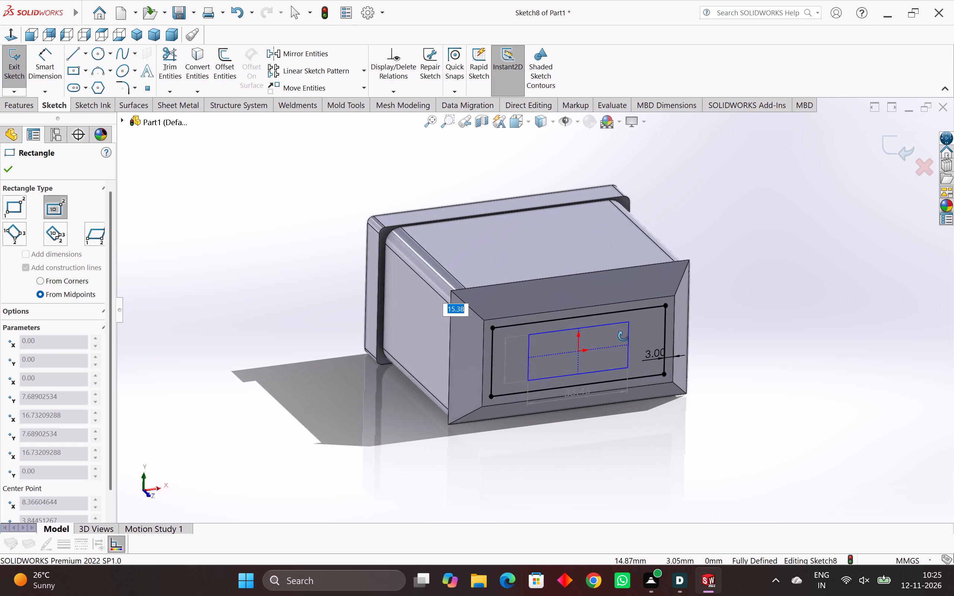
{"action": "middle_click_drag", "start_coordinate": [623, 336], "coordinate": [622, 337]}
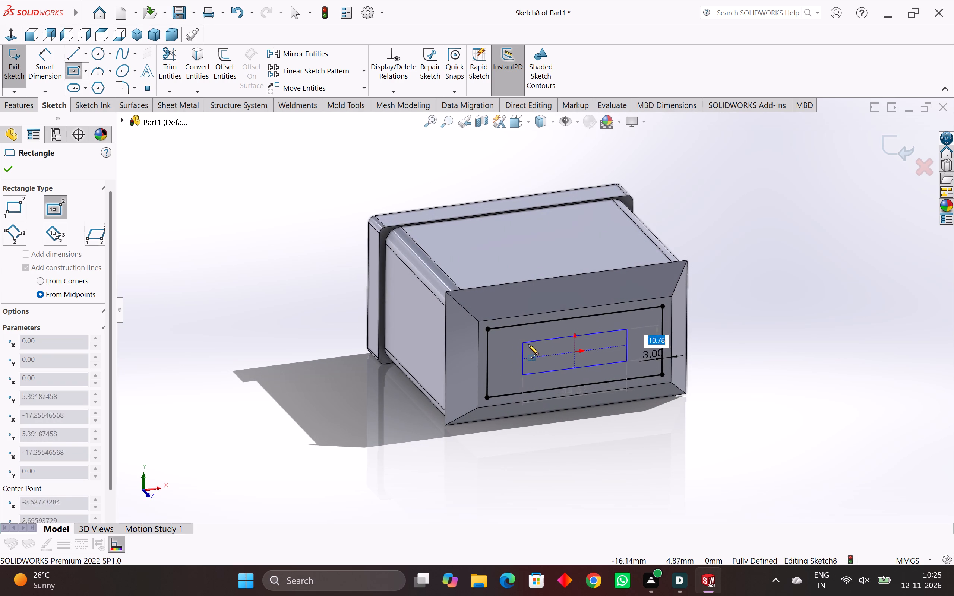
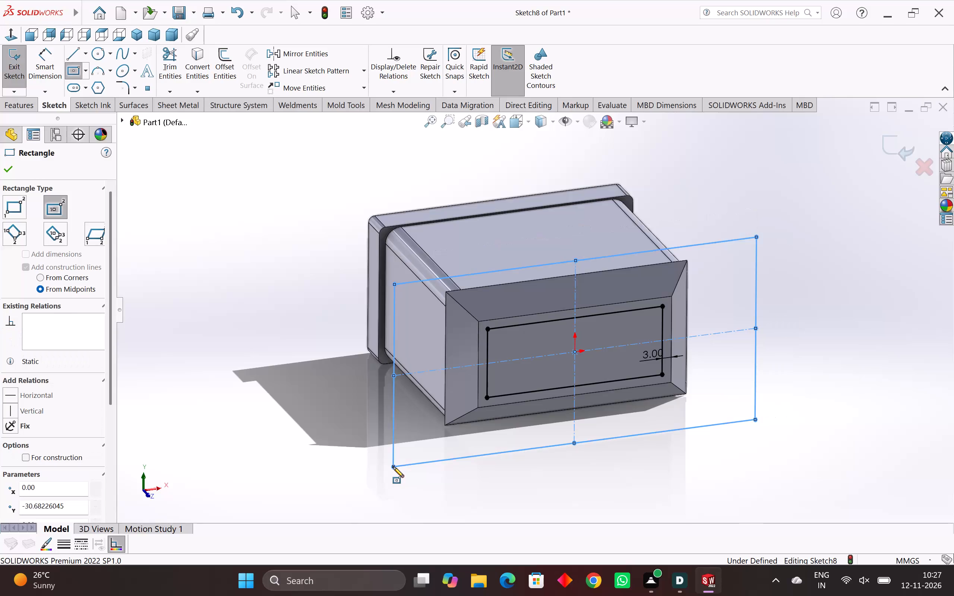
Finish the origin-centred rectangle with its corner outside the drafted block, its lower edge about 30.7 mm below the origin.
{"action": "left_click", "coordinate": [393, 467]}
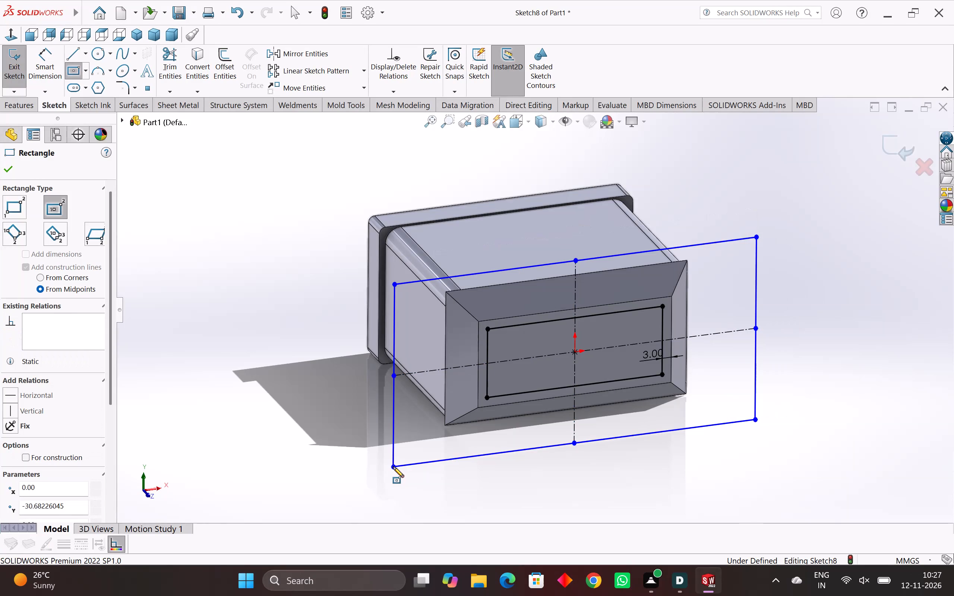
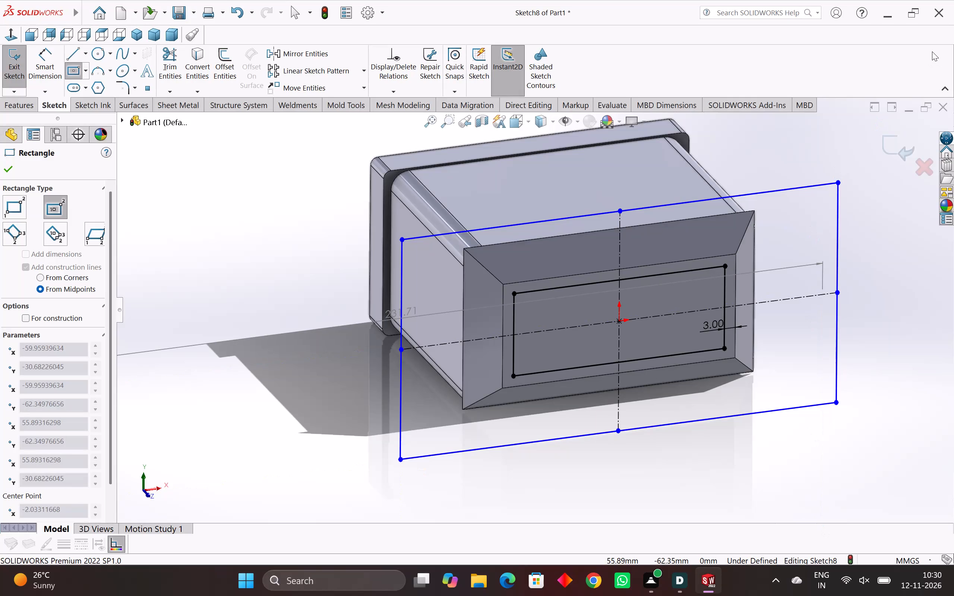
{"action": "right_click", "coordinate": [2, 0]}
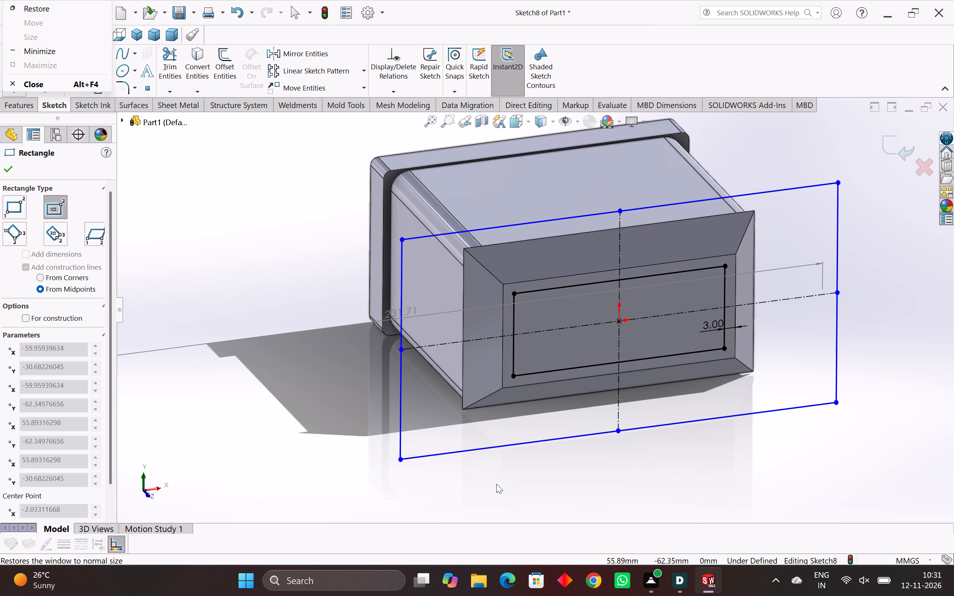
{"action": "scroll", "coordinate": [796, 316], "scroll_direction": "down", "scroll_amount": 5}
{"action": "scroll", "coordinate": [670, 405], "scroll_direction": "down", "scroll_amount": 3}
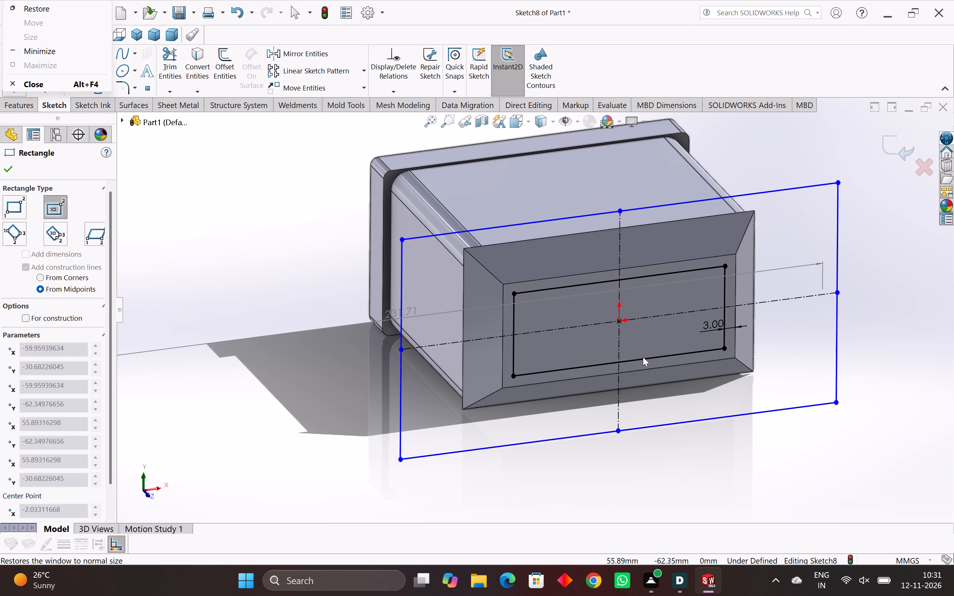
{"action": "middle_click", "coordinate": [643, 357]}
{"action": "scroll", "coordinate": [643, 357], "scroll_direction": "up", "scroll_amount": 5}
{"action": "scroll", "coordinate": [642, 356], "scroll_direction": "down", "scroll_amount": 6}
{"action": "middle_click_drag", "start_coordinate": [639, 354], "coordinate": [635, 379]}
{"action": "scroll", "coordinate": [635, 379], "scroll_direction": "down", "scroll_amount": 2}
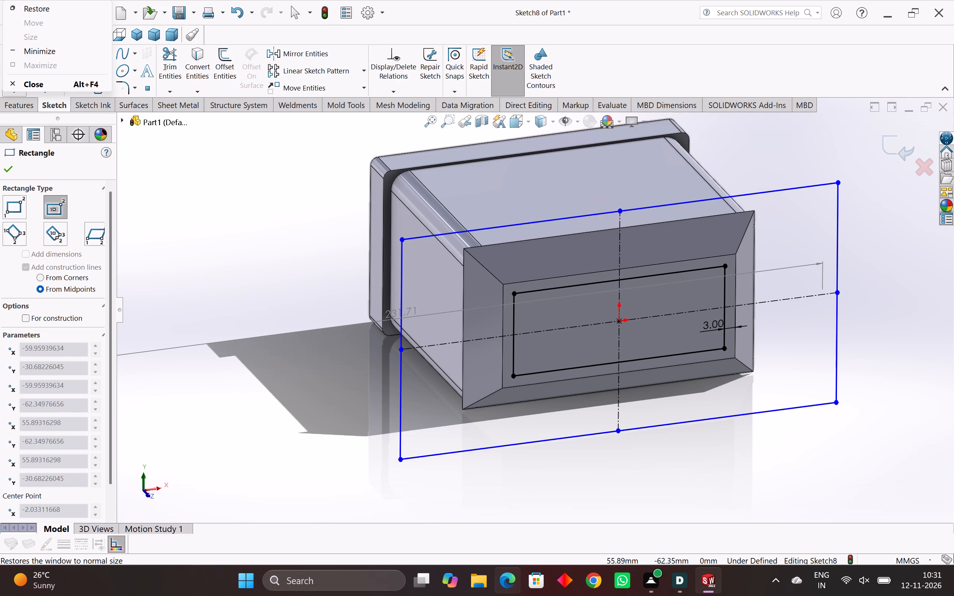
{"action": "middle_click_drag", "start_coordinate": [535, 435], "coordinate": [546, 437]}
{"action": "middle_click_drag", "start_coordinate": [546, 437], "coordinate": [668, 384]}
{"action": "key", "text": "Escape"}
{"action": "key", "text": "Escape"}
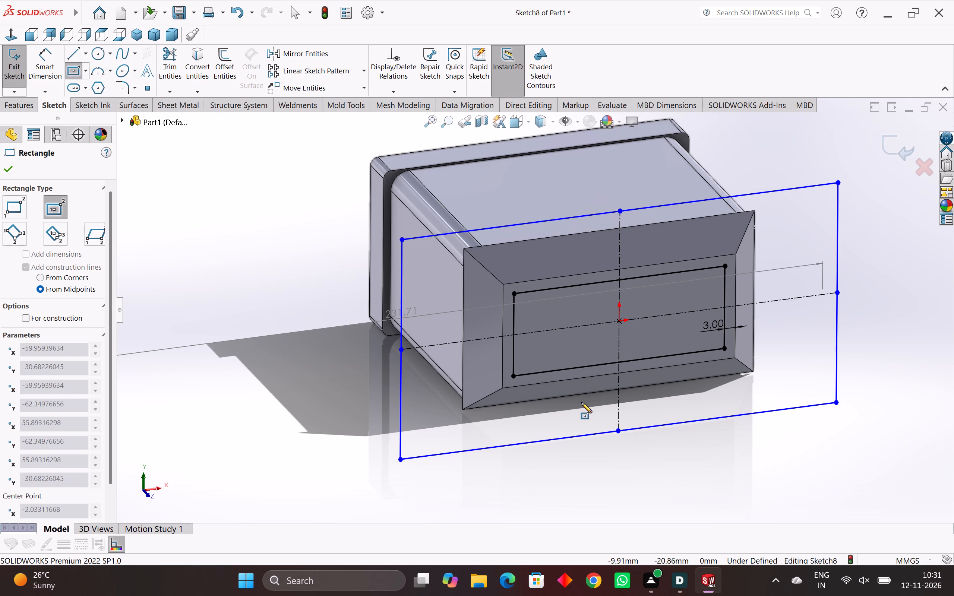
Leave the rectangle command and delete the large outer rectangle with both its construction centrelines, keeping the inner 3 mm offset rectangle.
{"action": "key", "text": "Escape"}
{"action": "key", "text": "Escape"}
{"action": "key", "text": "Escape"}
{"action": "key", "text": "Escape"}
{"action": "key", "text": "Escape"}
{"action": "key", "text": "Escape"}
{"action": "scroll", "coordinate": [469, 380], "scroll_direction": "down", "scroll_amount": 4}
{"action": "middle_click_drag", "start_coordinate": [469, 380], "coordinate": [433, 375]}
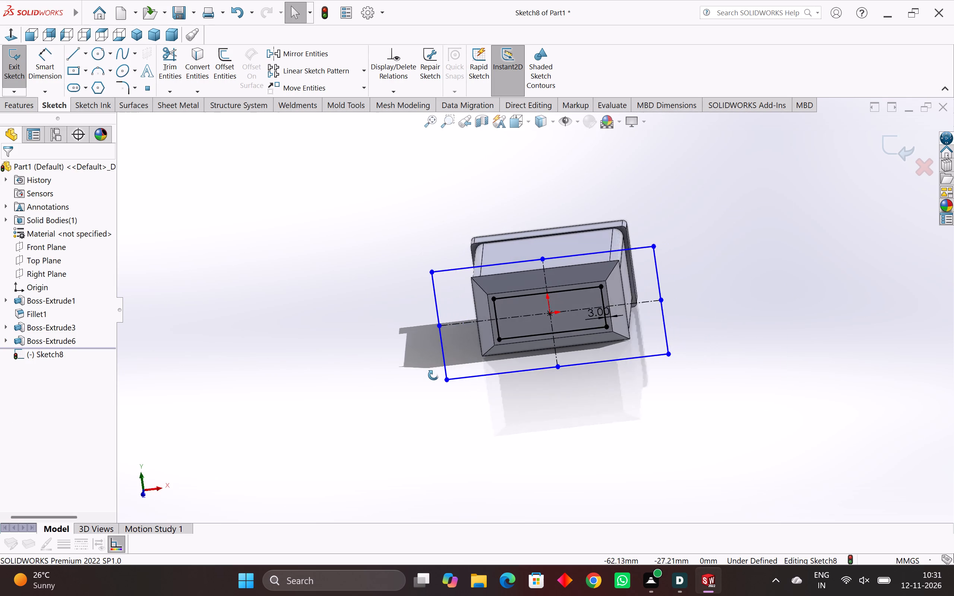
{"action": "middle_click_drag", "start_coordinate": [433, 375], "coordinate": [469, 399]}
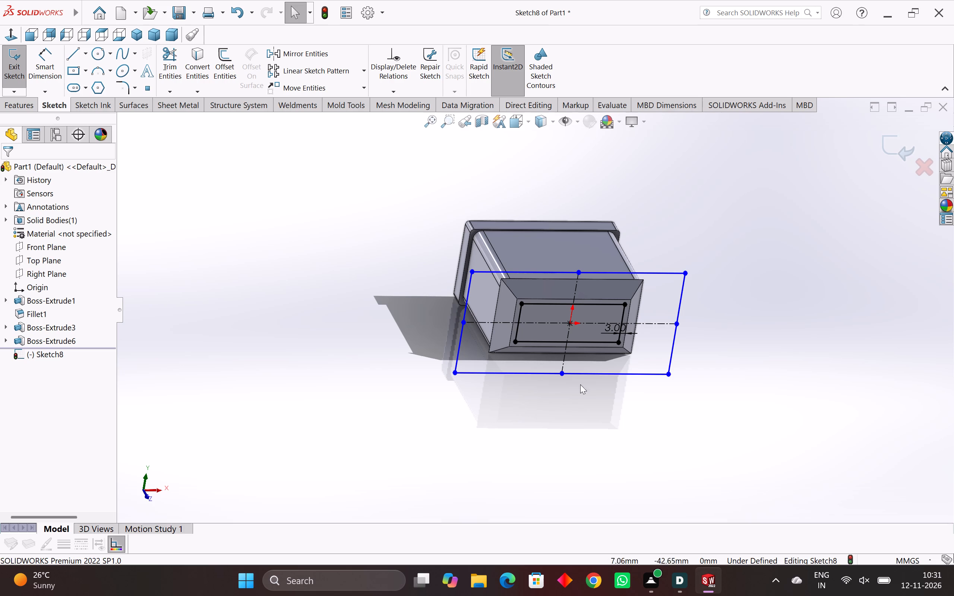
{"action": "left_click_drag", "start_coordinate": [719, 248], "coordinate": [410, 301]}
{"action": "left_click_drag", "start_coordinate": [615, 362], "coordinate": [556, 418]}
{"action": "key", "text": "Escape"}
{"action": "key", "text": "Escape"}
{"action": "scroll", "coordinate": [576, 384], "scroll_direction": "down", "scroll_amount": 2}
{"action": "scroll", "coordinate": [593, 375], "scroll_direction": "up", "scroll_amount": 4}
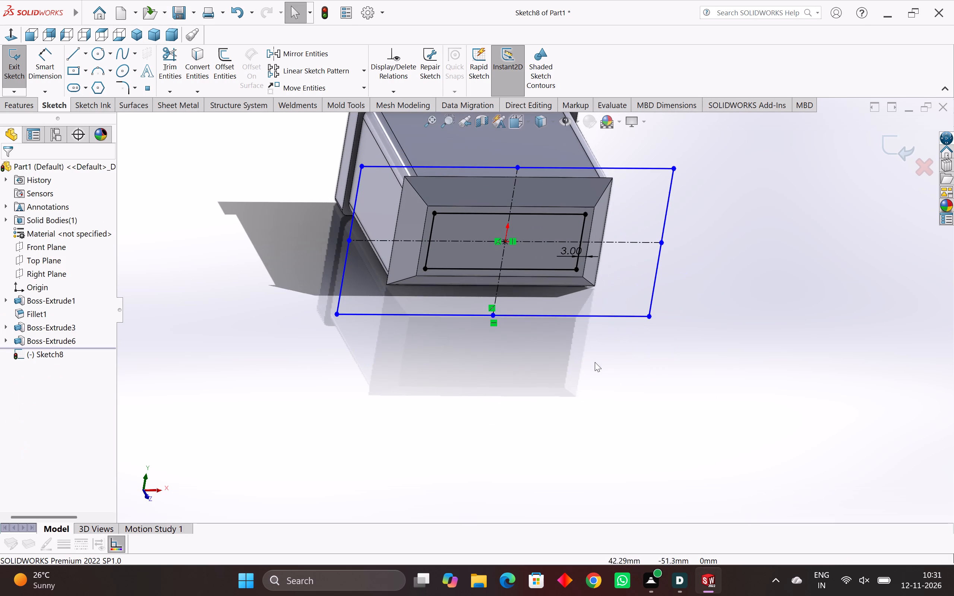
{"action": "scroll", "coordinate": [692, 185], "scroll_direction": "down", "scroll_amount": 2}
{"action": "left_click_drag", "start_coordinate": [677, 150], "coordinate": [588, 346]}
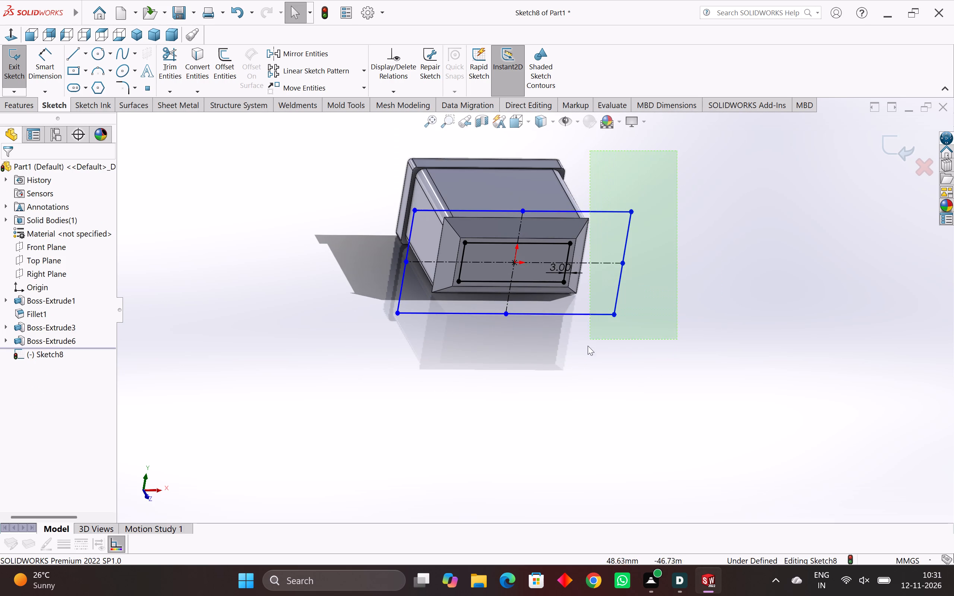
{"action": "left_click_drag", "start_coordinate": [588, 346], "coordinate": [586, 352]}
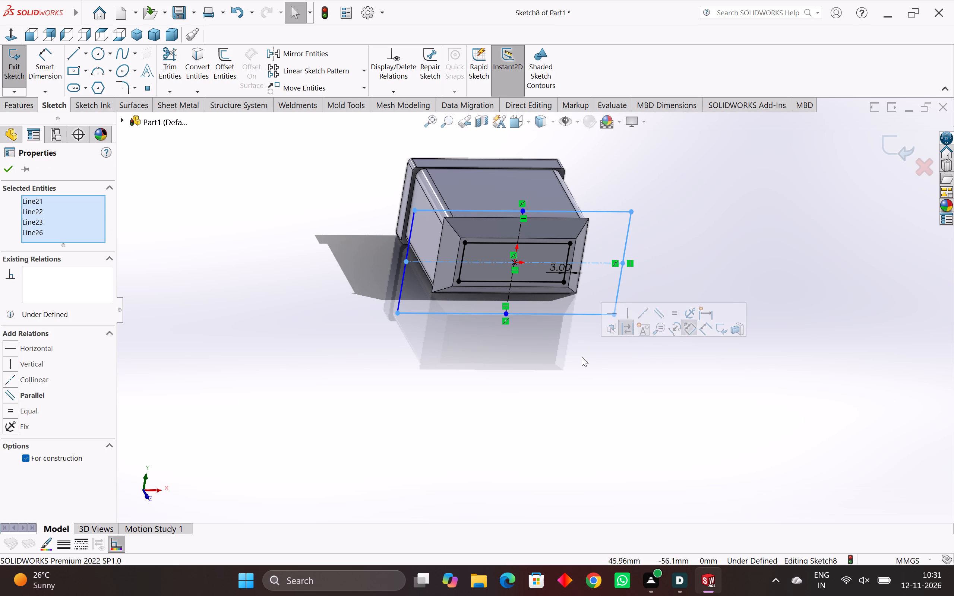
{"action": "key", "text": "Delete"}
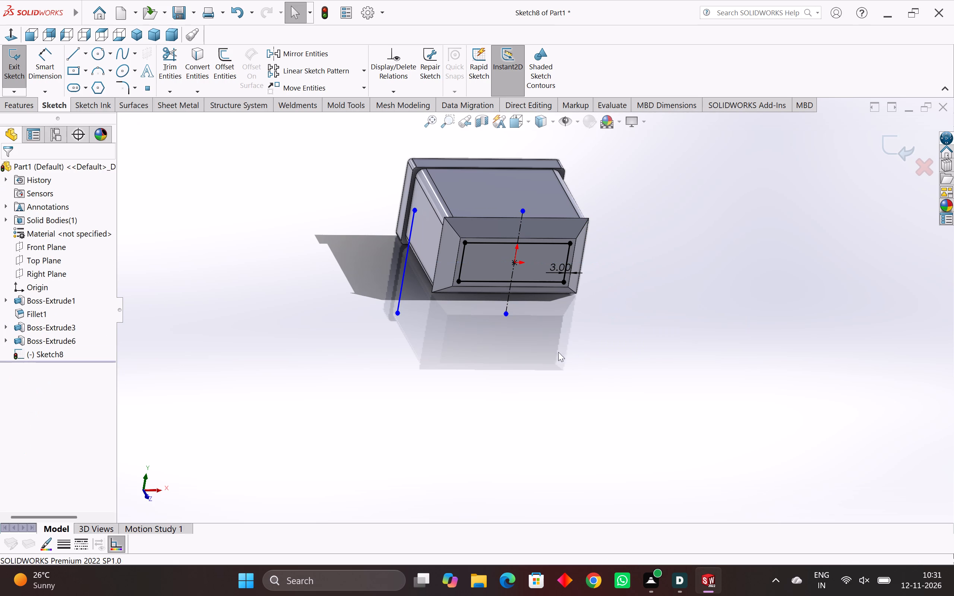
{"action": "left_click_drag", "start_coordinate": [431, 206], "coordinate": [391, 272]}
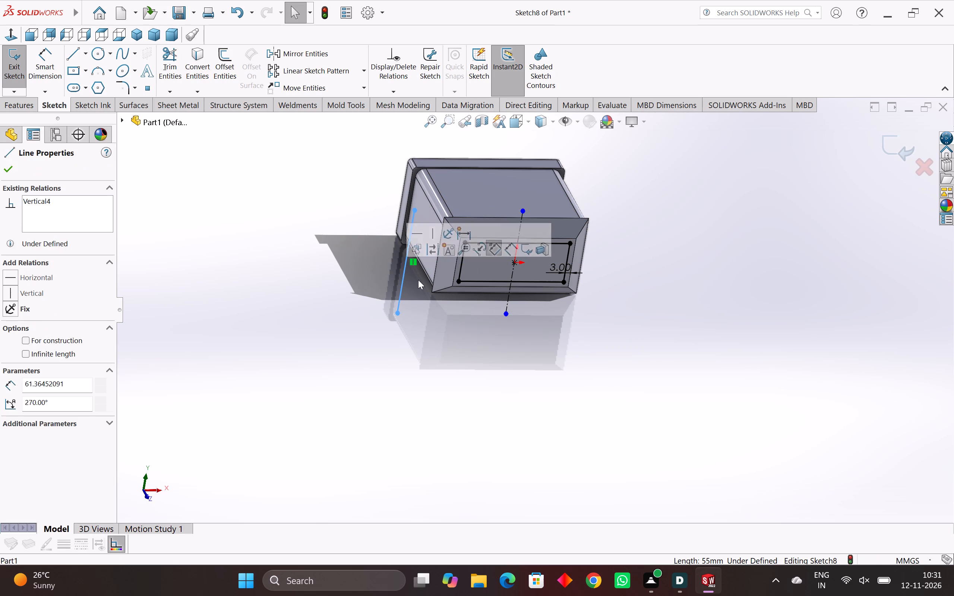
{"action": "left_click_drag", "start_coordinate": [553, 207], "coordinate": [400, 237]}
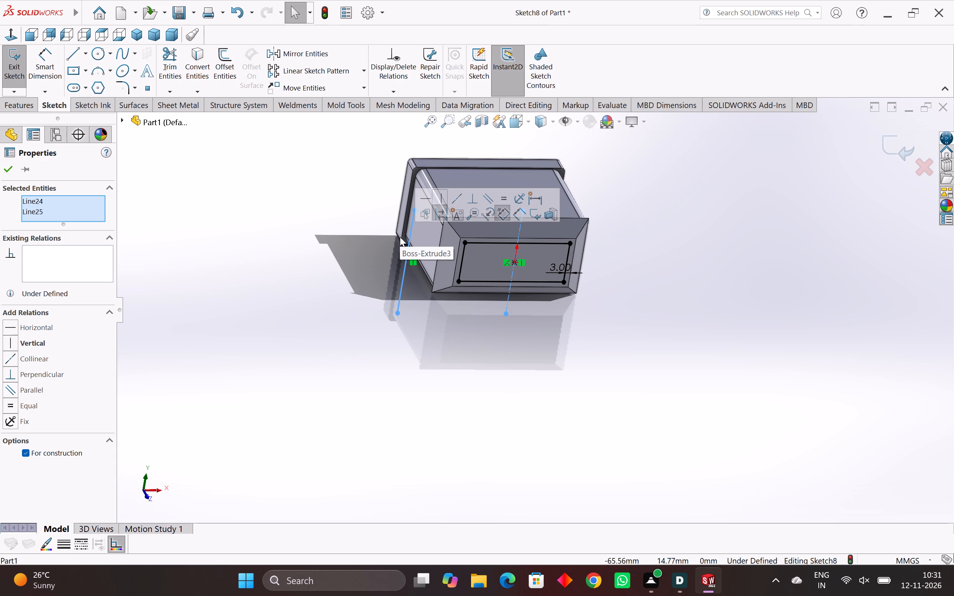
{"action": "key", "text": "Delete"}
{"action": "key", "text": "Delete"}
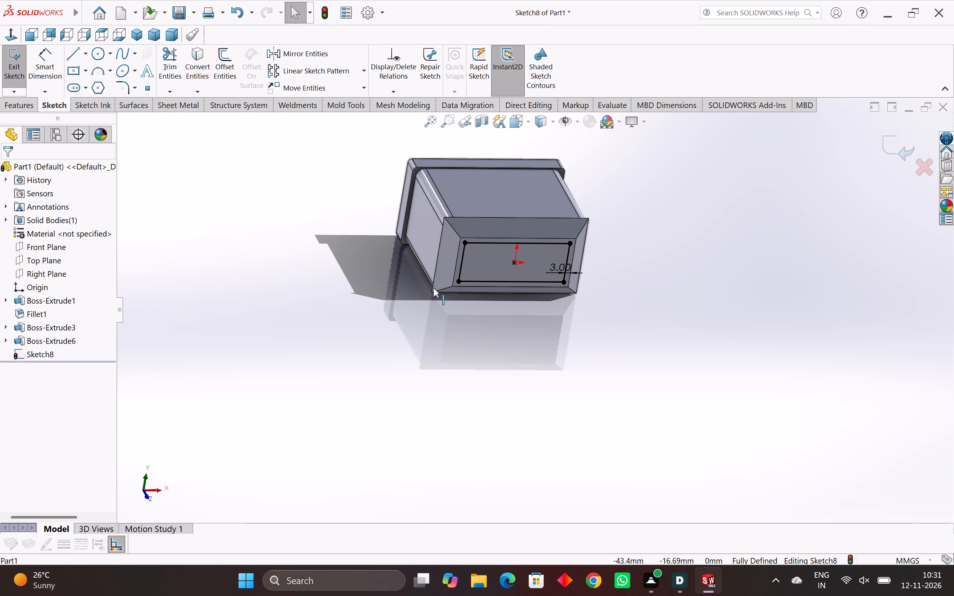
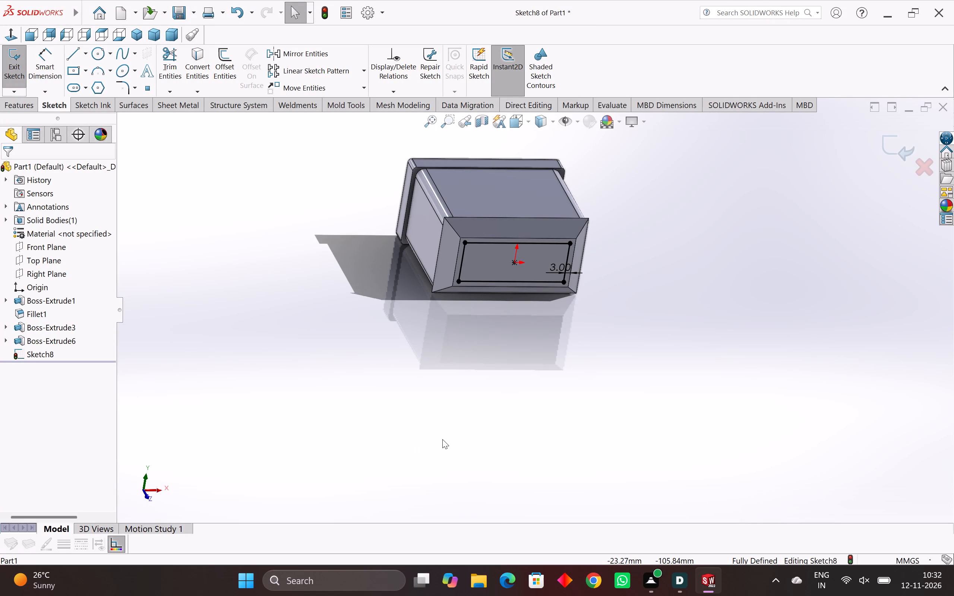
Examine the drafted end block and the offset rectangle on its end face from several angles and close up.
{"action": "middle_click_drag", "start_coordinate": [517, 310], "coordinate": [523, 323]}
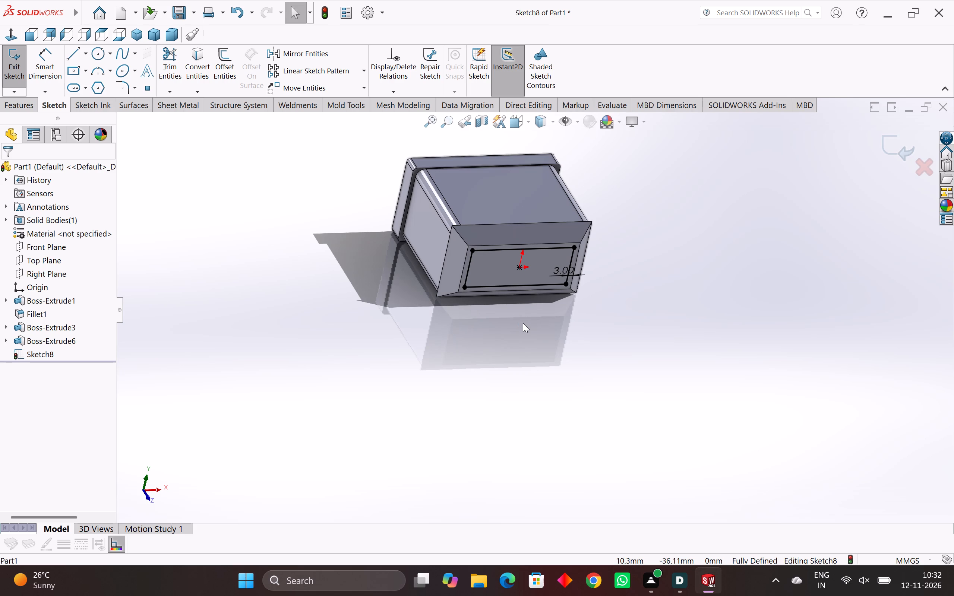
{"action": "middle_click_drag", "start_coordinate": [487, 324], "coordinate": [510, 352]}
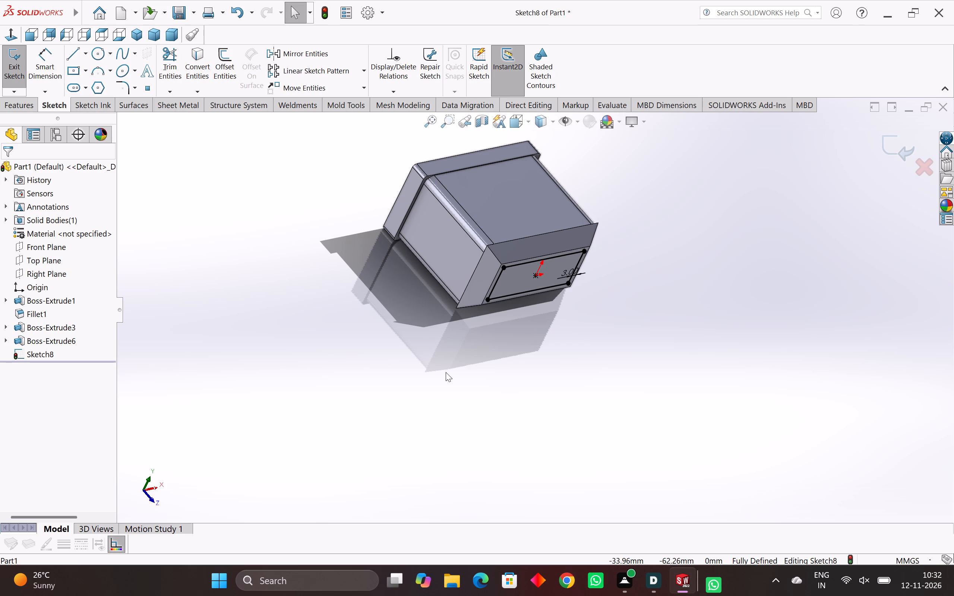
{"action": "middle_click_drag", "start_coordinate": [451, 297], "coordinate": [431, 293]}
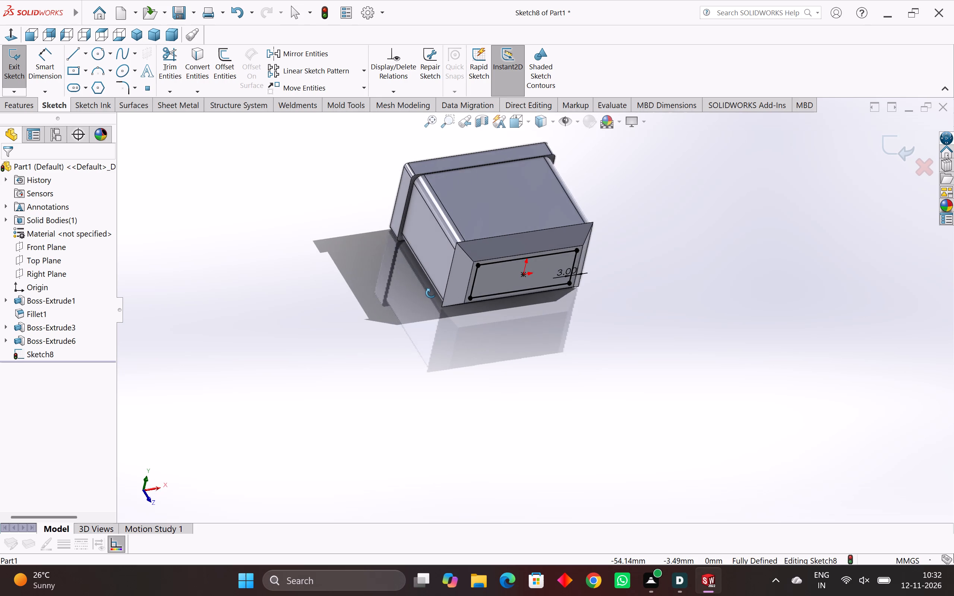
{"action": "middle_click_drag", "start_coordinate": [431, 293], "coordinate": [505, 314]}
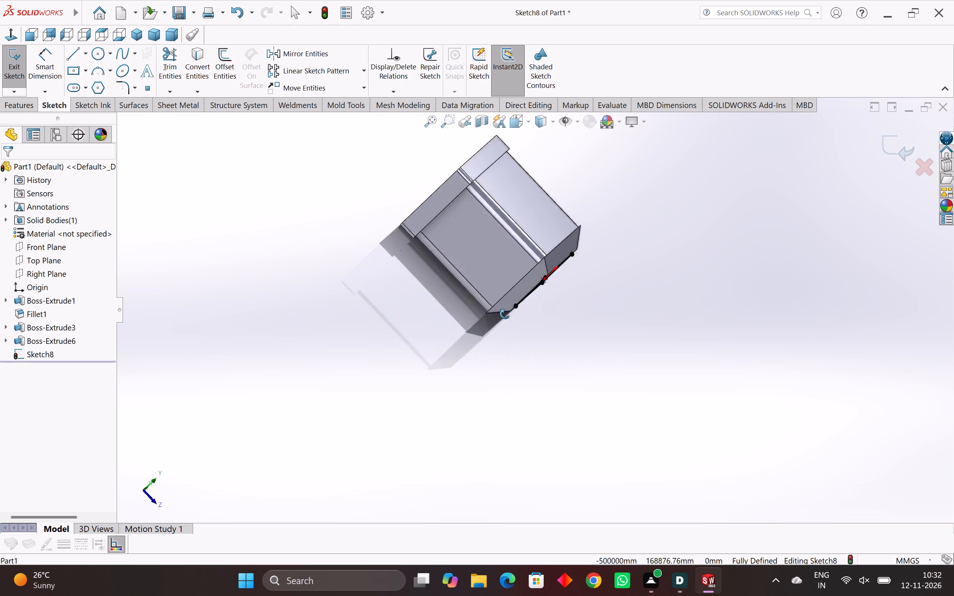
{"action": "middle_click_drag", "start_coordinate": [505, 314], "coordinate": [483, 360]}
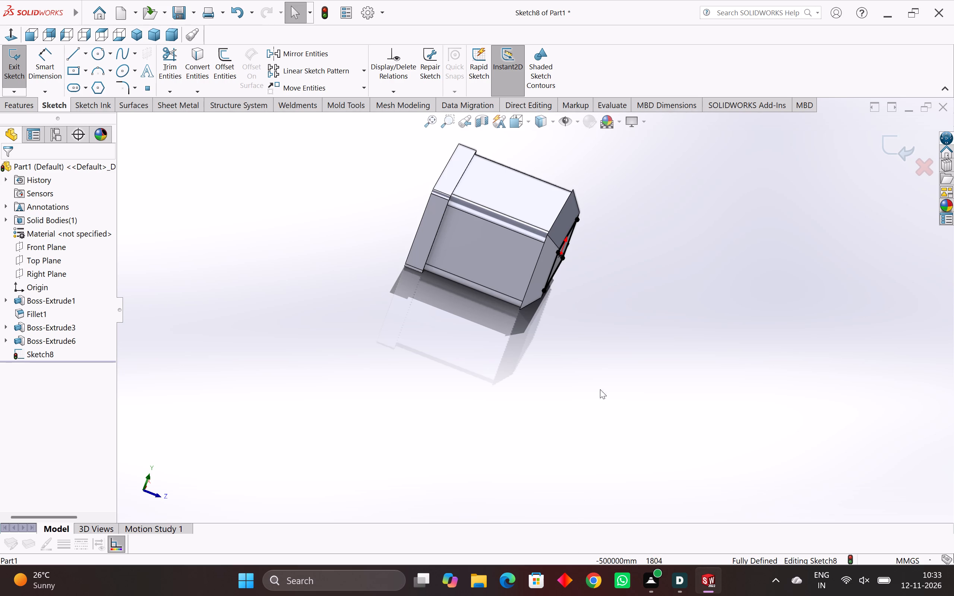
{"action": "middle_click_drag", "start_coordinate": [575, 332], "coordinate": [516, 372]}
{"action": "scroll", "coordinate": [506, 384], "scroll_direction": "down", "scroll_amount": 1}
{"action": "scroll", "coordinate": [505, 288], "scroll_direction": "up", "scroll_amount": 1}
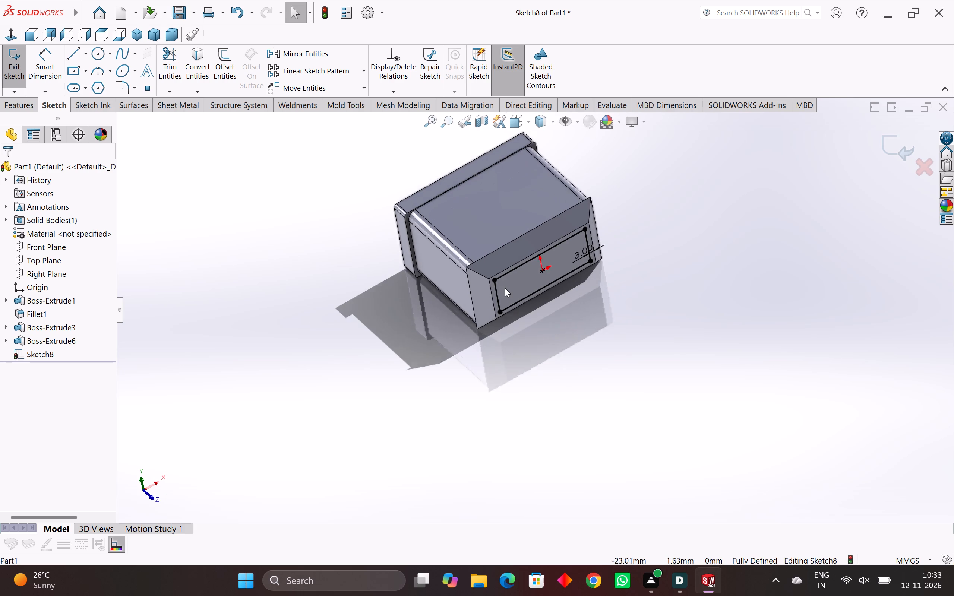
{"action": "scroll", "coordinate": [505, 288], "scroll_direction": "up", "scroll_amount": 1}
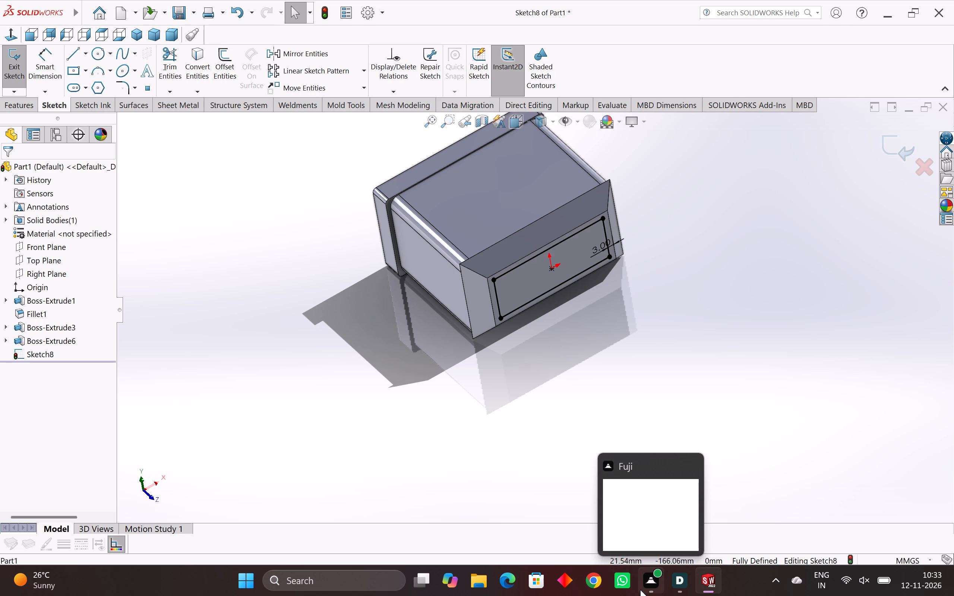
{"action": "scroll", "coordinate": [542, 273], "scroll_direction": "up", "scroll_amount": 5}
{"action": "middle_click_drag", "start_coordinate": [545, 275], "coordinate": [531, 288]}
{"action": "scroll", "coordinate": [531, 288], "scroll_direction": "down", "scroll_amount": 3}
{"action": "scroll", "coordinate": [531, 288], "scroll_direction": "up", "scroll_amount": 1}
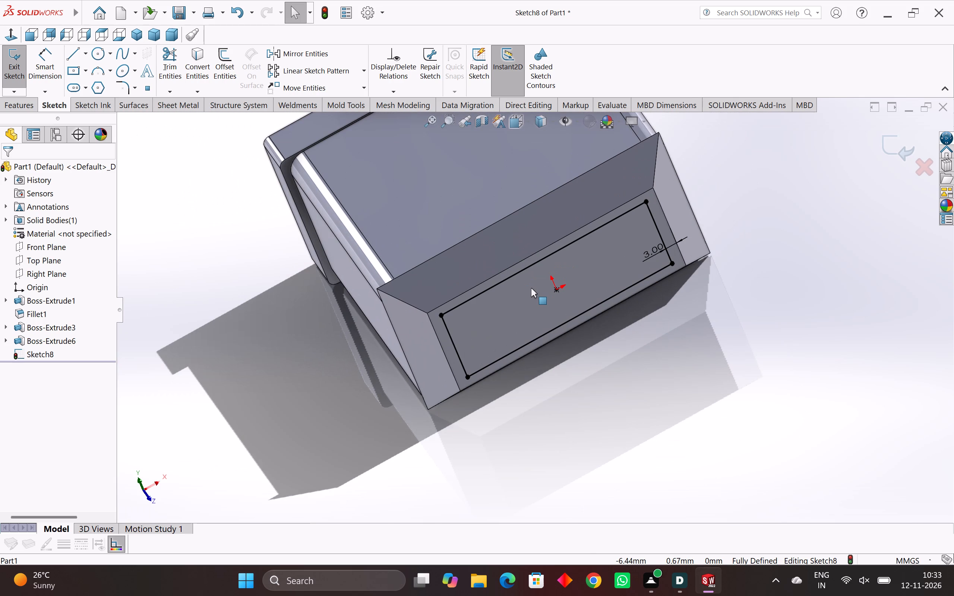
{"action": "middle_click_drag", "start_coordinate": [539, 293], "coordinate": [545, 255]}
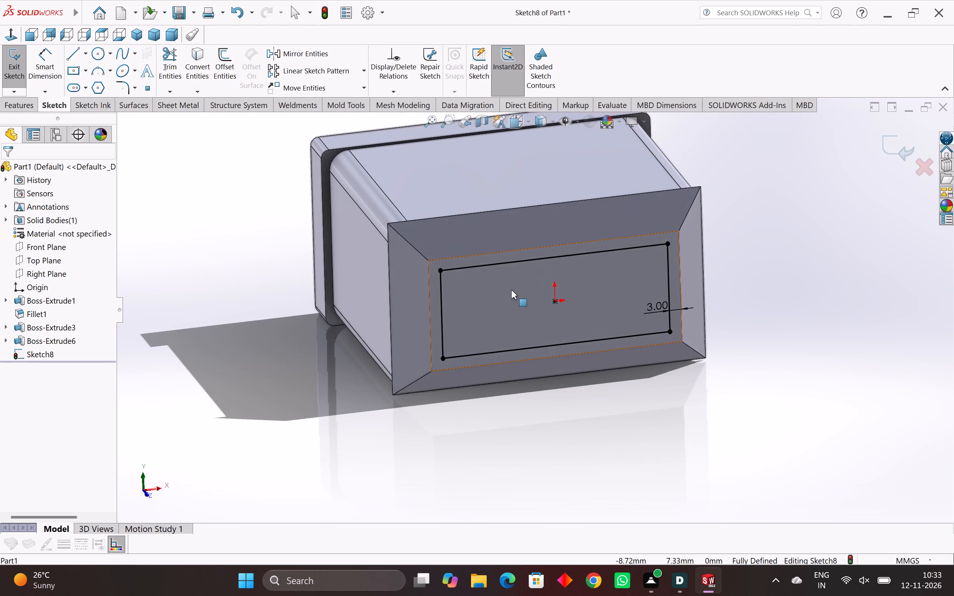
{"action": "middle_click_drag", "start_coordinate": [512, 297], "coordinate": [532, 281]}
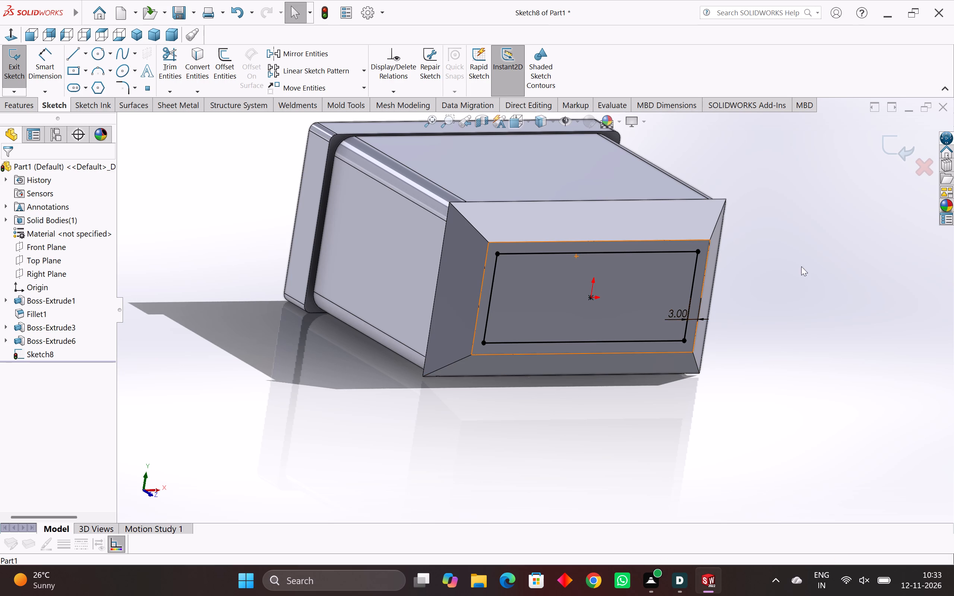
Delete the whole offset rectangle, its centre point and its 3 mm offset dimension from the end-face sketch.
{"action": "left_click", "coordinate": [826, 240]}
{"action": "left_click_drag", "start_coordinate": [788, 171], "coordinate": [577, 351]}
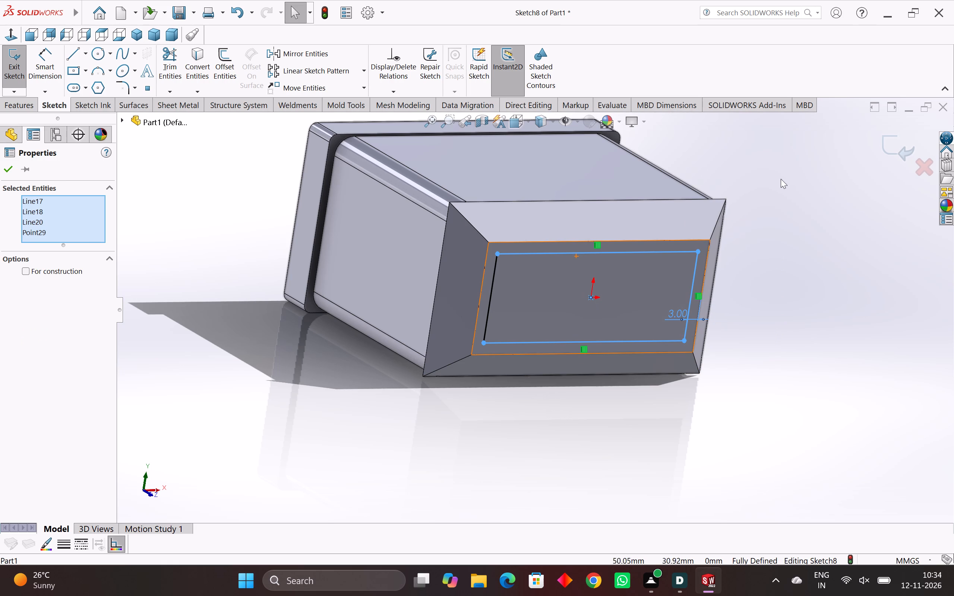
{"action": "left_click_drag", "start_coordinate": [748, 203], "coordinate": [318, 422]}
{"action": "right_click", "coordinate": [746, 193]}
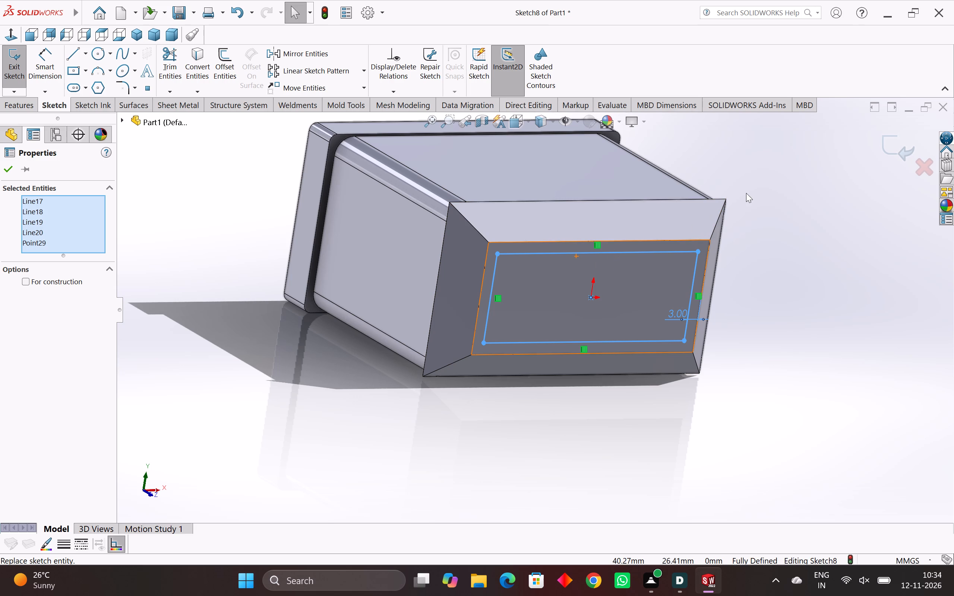
{"action": "left_click", "coordinate": [704, 138]}
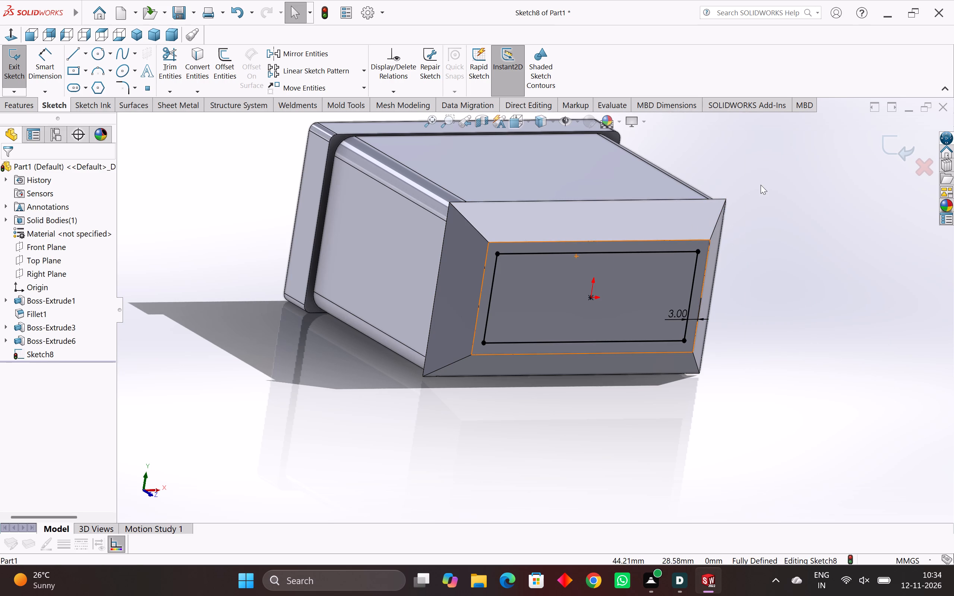
{"action": "right_click_drag", "start_coordinate": [745, 207], "coordinate": [620, 322]}
{"action": "left_click_drag", "start_coordinate": [700, 264], "coordinate": [476, 421]}
{"action": "left_click", "coordinate": [783, 182]}
{"action": "left_click_drag", "start_coordinate": [696, 278], "coordinate": [548, 342]}
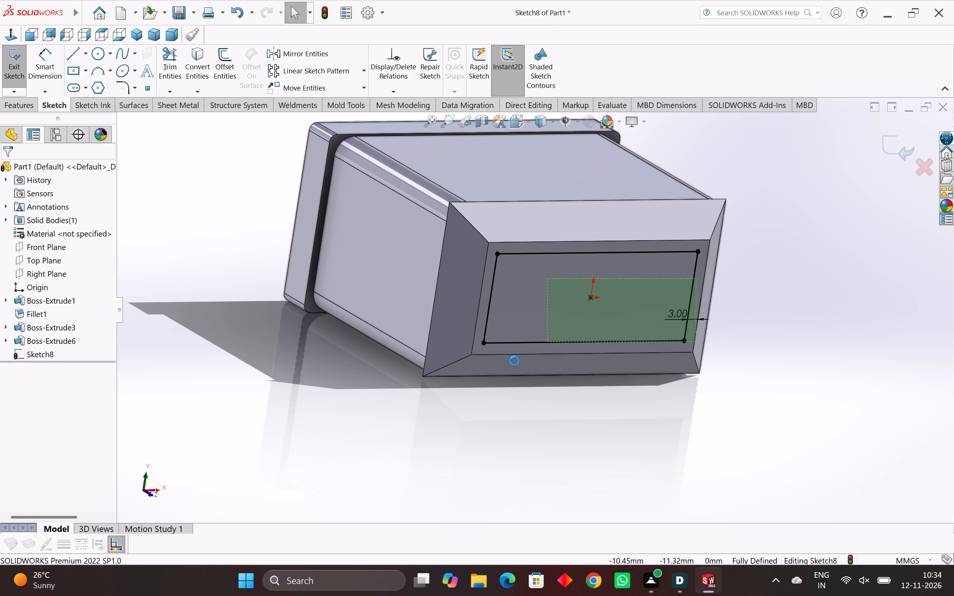
{"action": "left_click", "coordinate": [786, 164]}
{"action": "left_click_drag", "start_coordinate": [744, 215], "coordinate": [344, 422]}
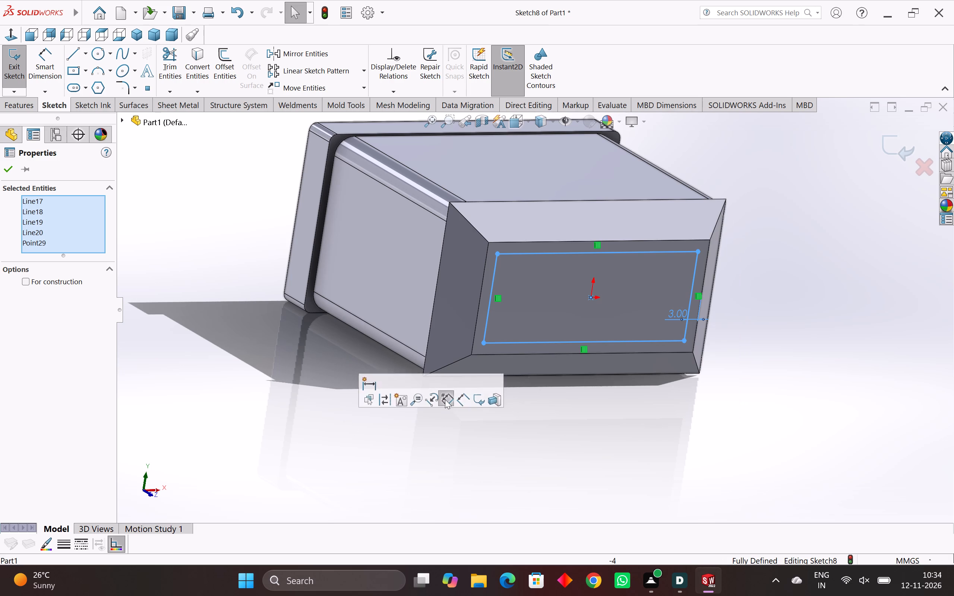
{"action": "right_click", "coordinate": [764, 235]}
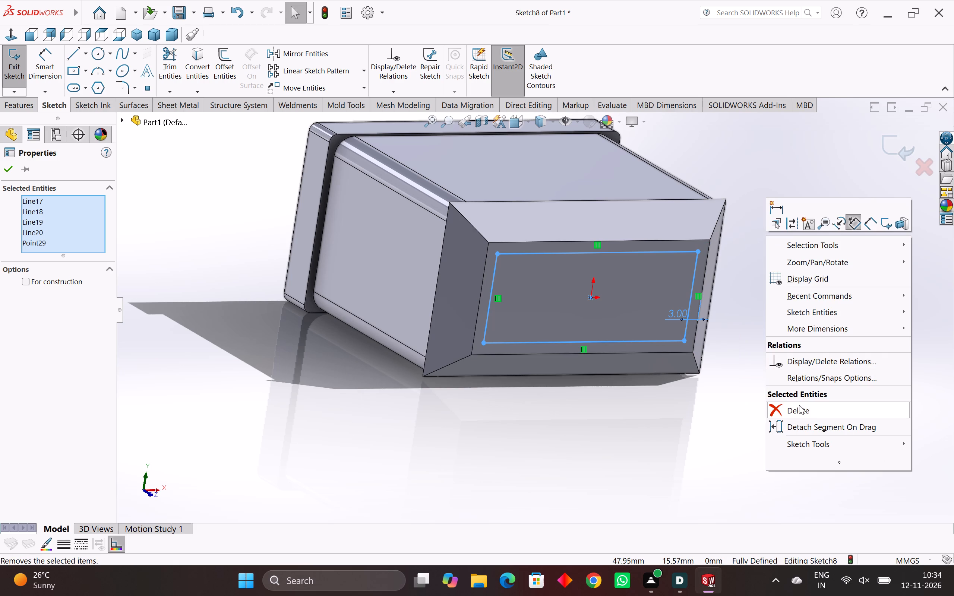
{"action": "left_click", "coordinate": [799, 405]}
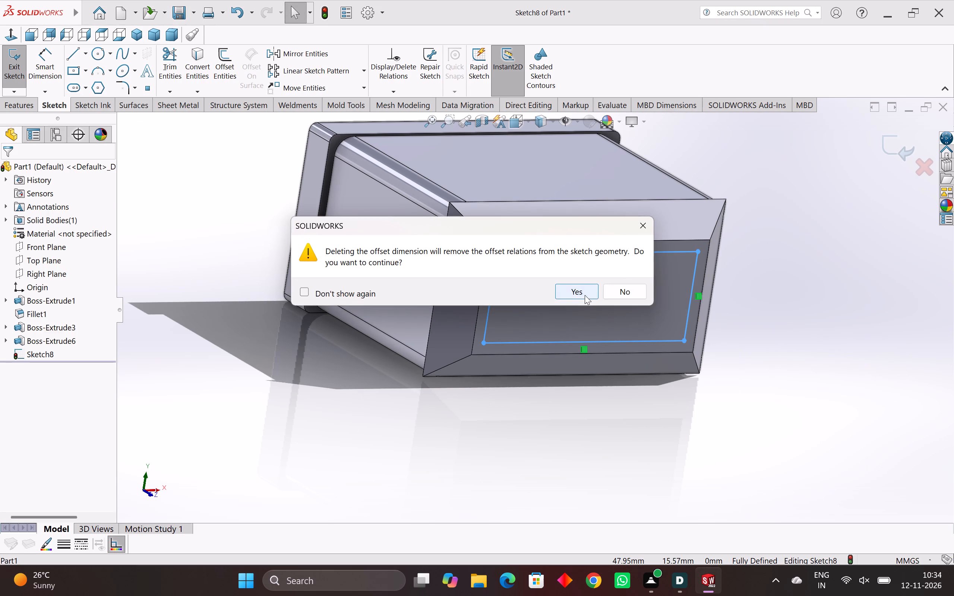
{"action": "left_click", "coordinate": [585, 295]}
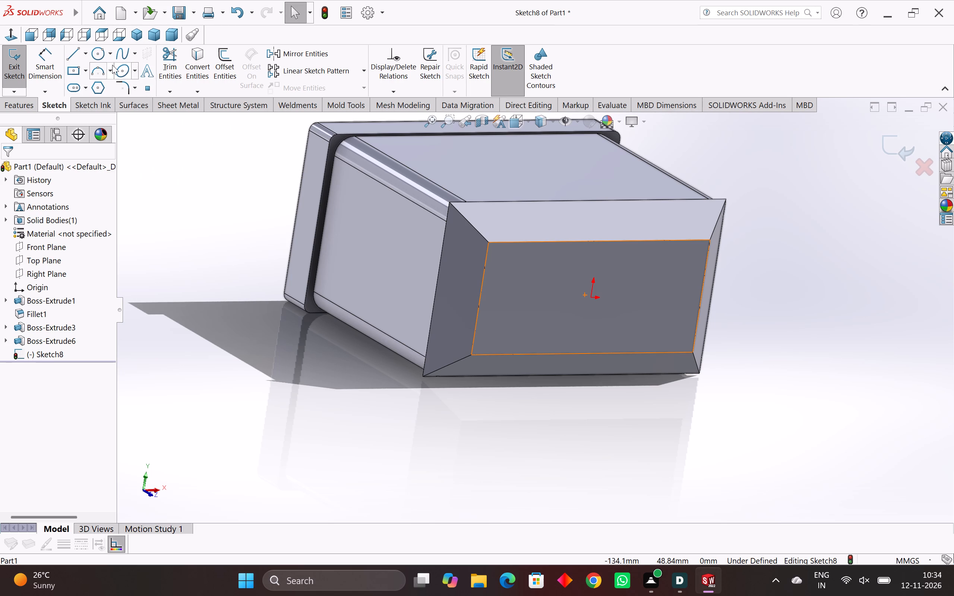
In front view, sketch a vertical 29 mm centerline between the midpoints of the end face's upper and lower edges.
{"action": "left_click", "coordinate": [86, 58]}
{"action": "left_click", "coordinate": [90, 86]}
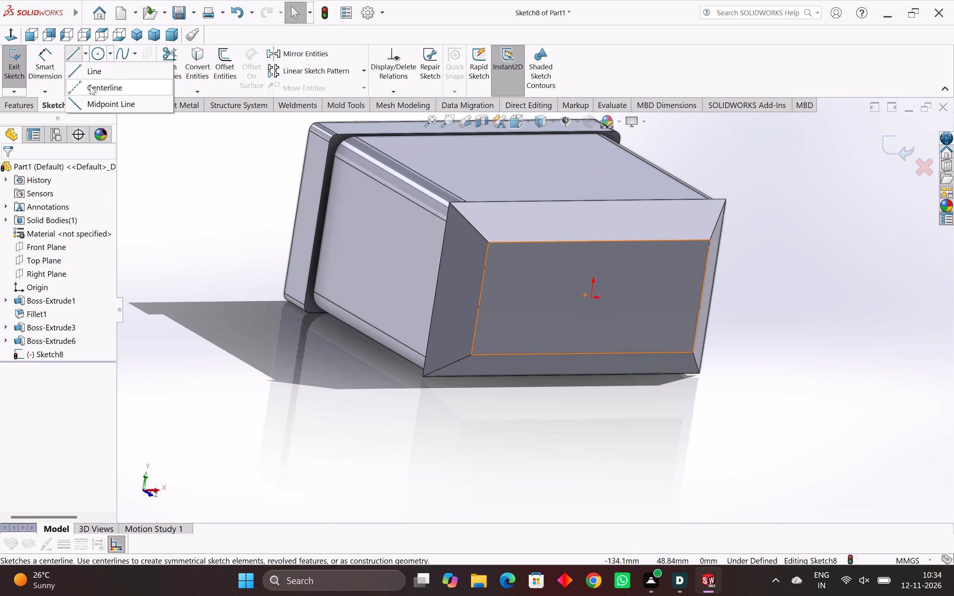
{"action": "scroll", "coordinate": [596, 253], "scroll_direction": "down", "scroll_amount": 1}
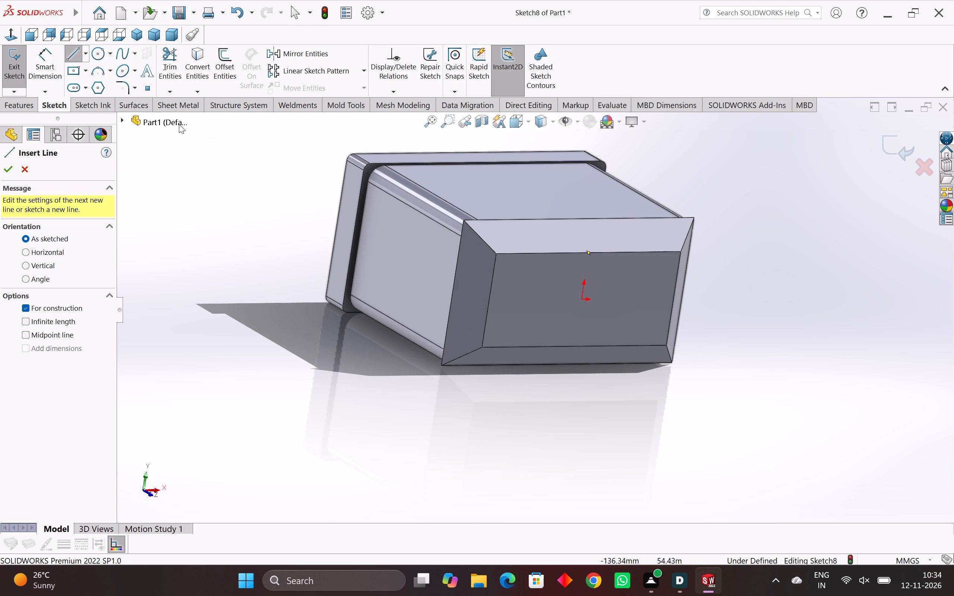
{"action": "left_click", "coordinate": [14, 28]}
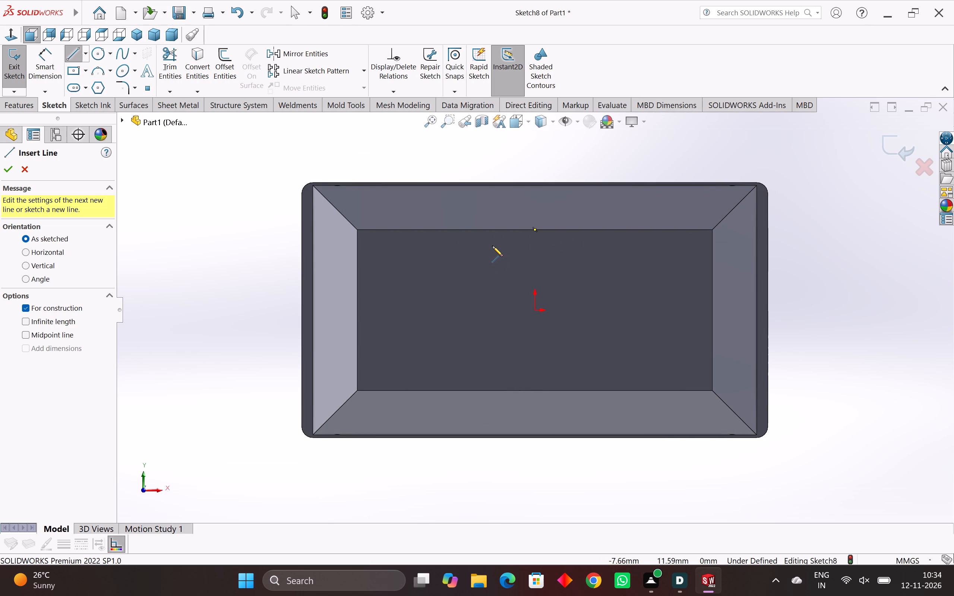
{"action": "left_click", "coordinate": [536, 231]}
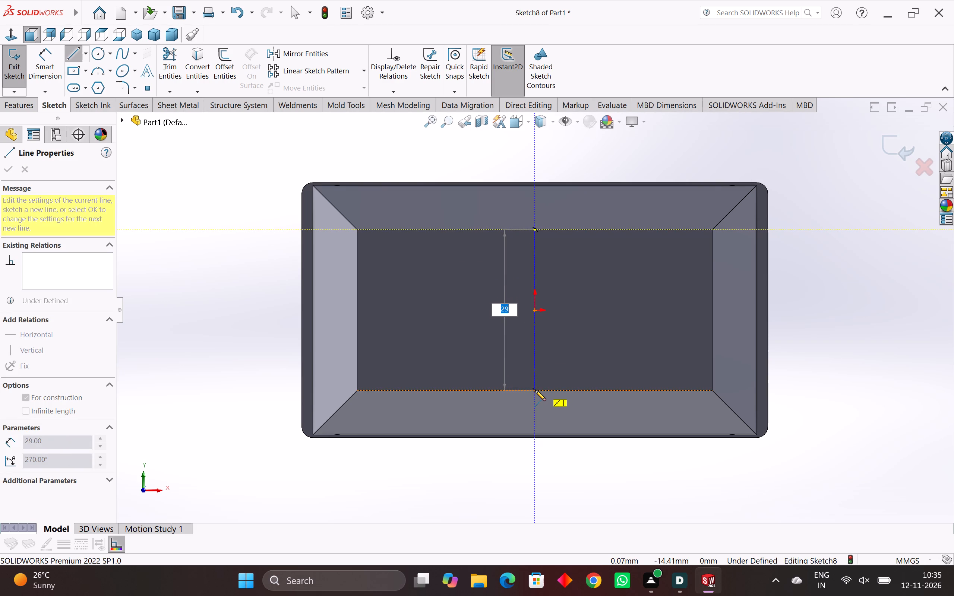
{"action": "left_click", "coordinate": [535, 390]}
{"action": "key", "text": "Escape"}
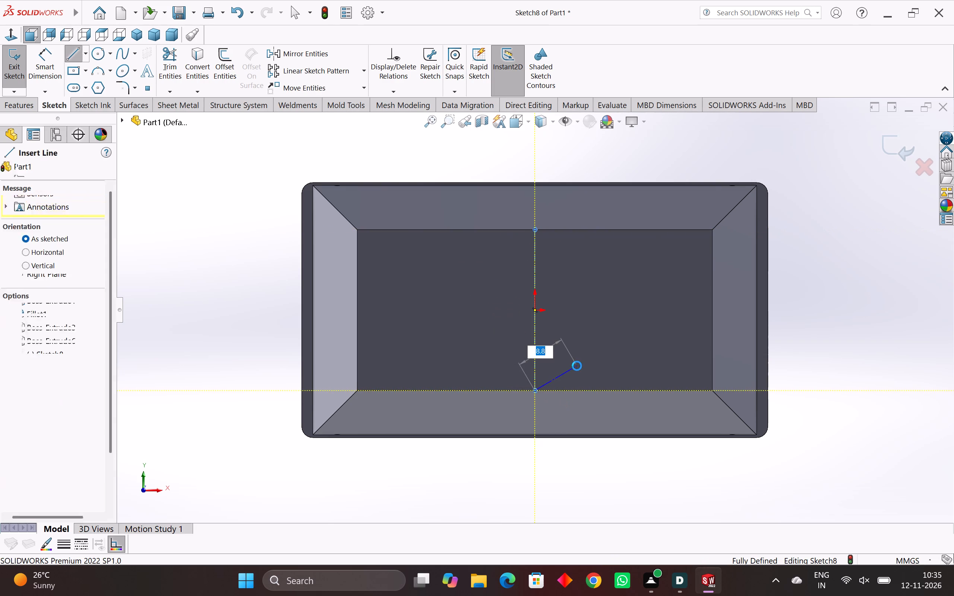
{"action": "key", "text": "Escape"}
{"action": "key", "text": "Escape"}
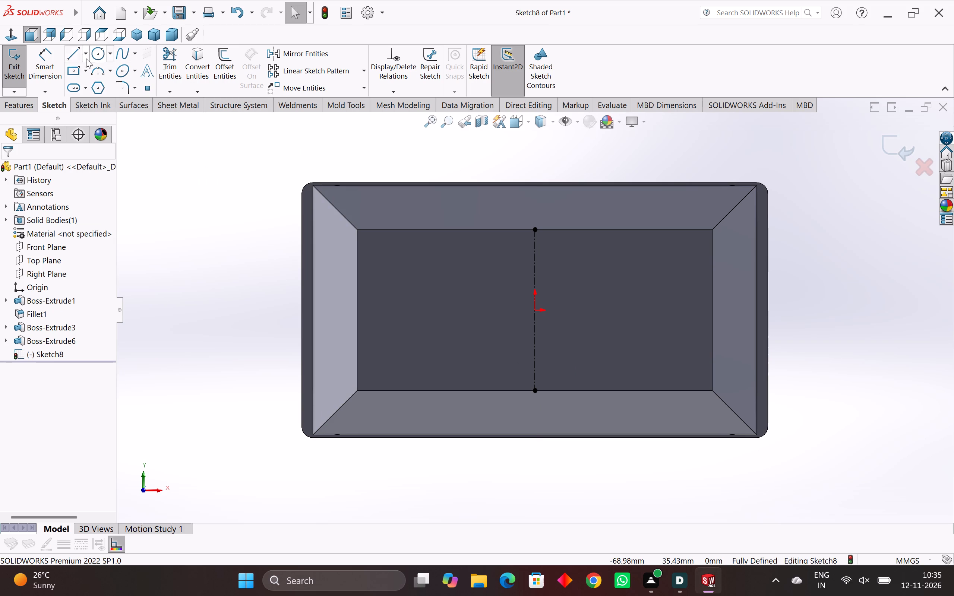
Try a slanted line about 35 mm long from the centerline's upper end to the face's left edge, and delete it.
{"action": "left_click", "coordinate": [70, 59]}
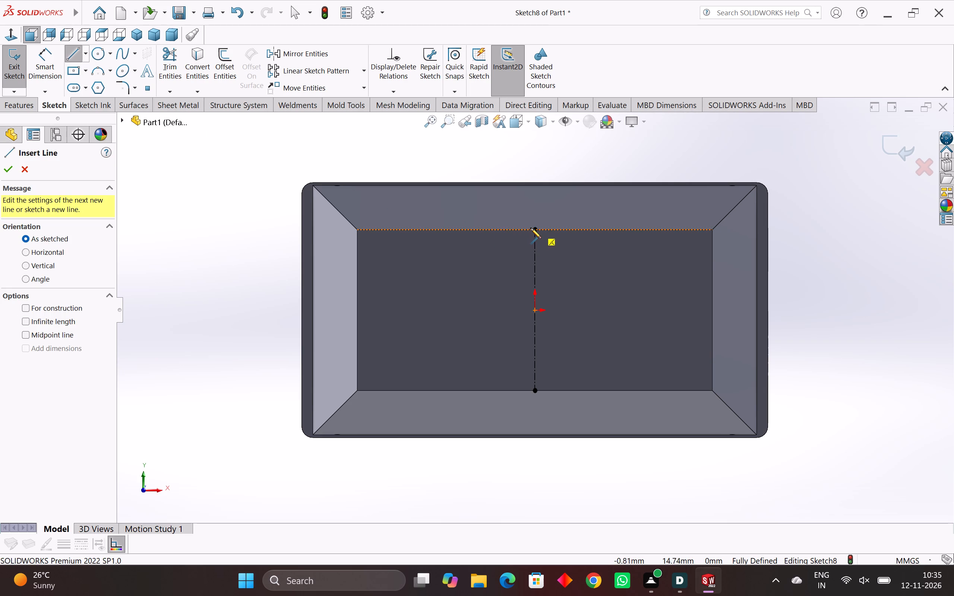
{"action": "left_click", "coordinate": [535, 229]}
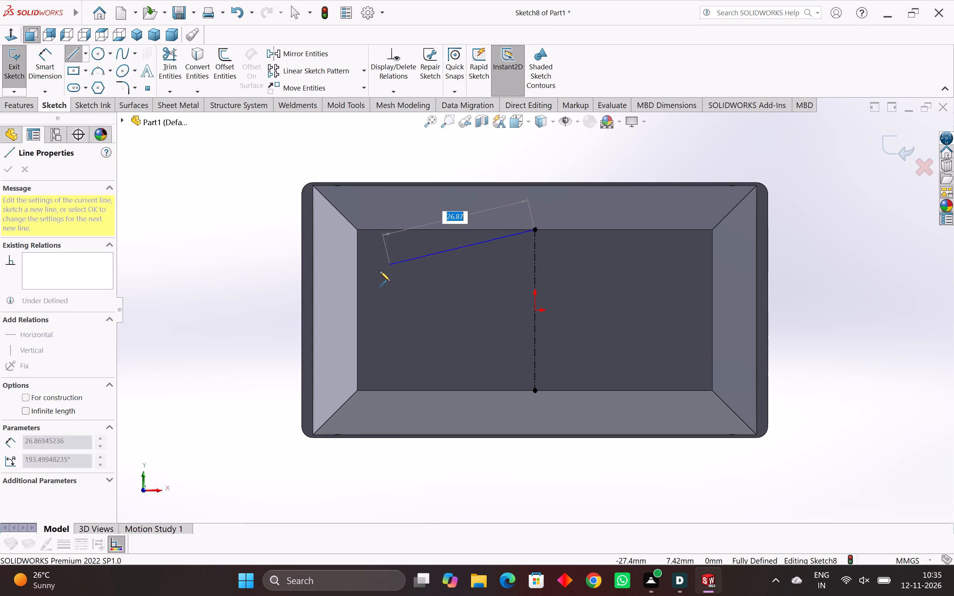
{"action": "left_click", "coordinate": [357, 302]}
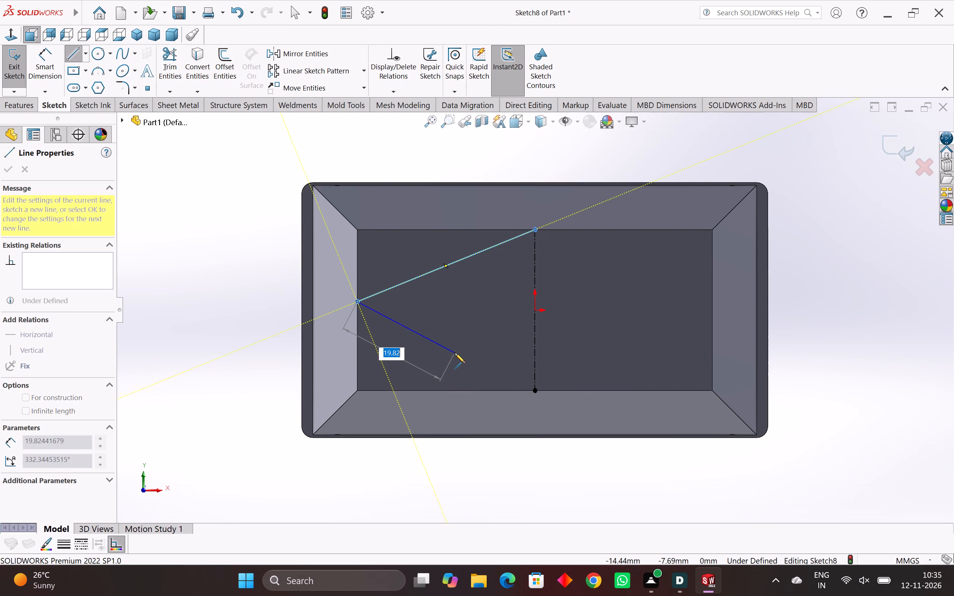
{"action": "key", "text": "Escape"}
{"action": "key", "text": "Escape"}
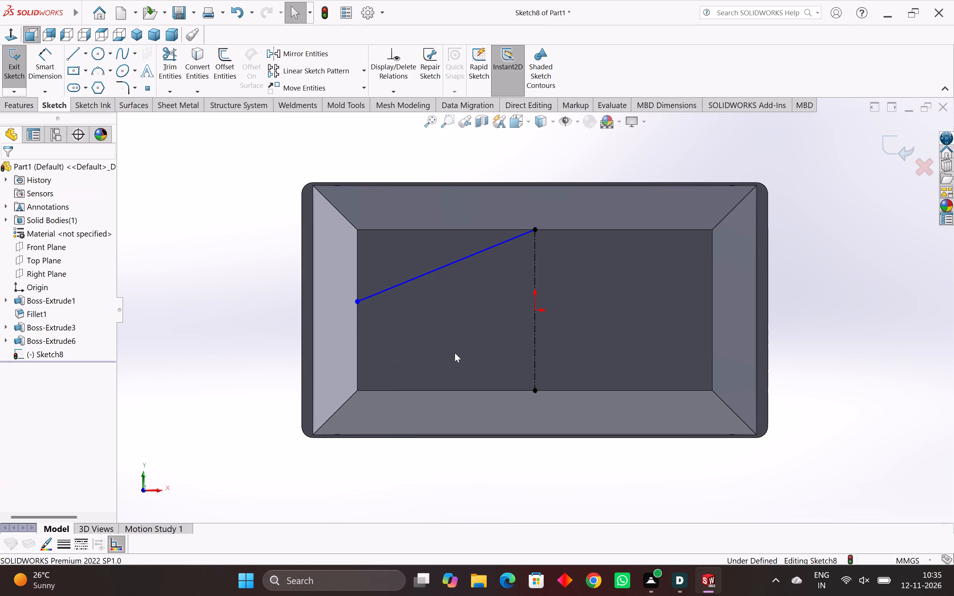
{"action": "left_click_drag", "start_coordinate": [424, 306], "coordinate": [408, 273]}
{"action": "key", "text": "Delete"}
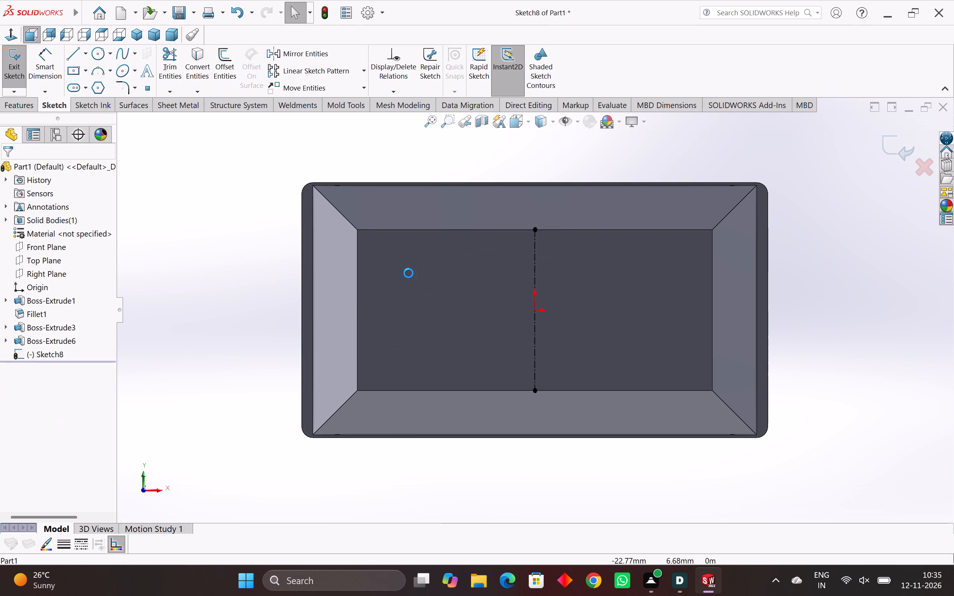
Sketch a four-line half profile left of the centerline: about 14 mm along the upper edge, two slanted 21 mm sides, and 21 mm along the lower edge.
{"action": "left_click", "coordinate": [80, 53]}
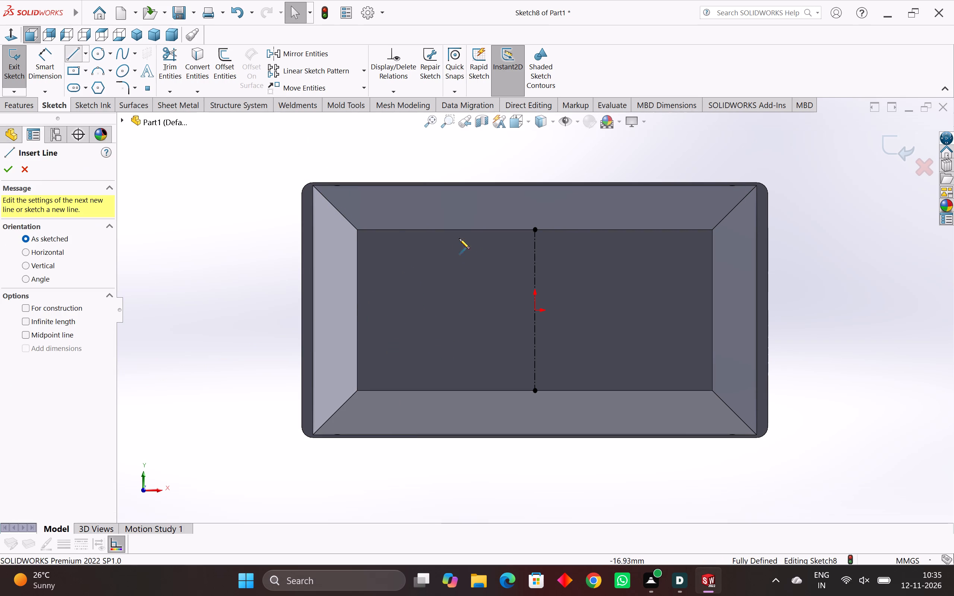
{"action": "left_click", "coordinate": [536, 230]}
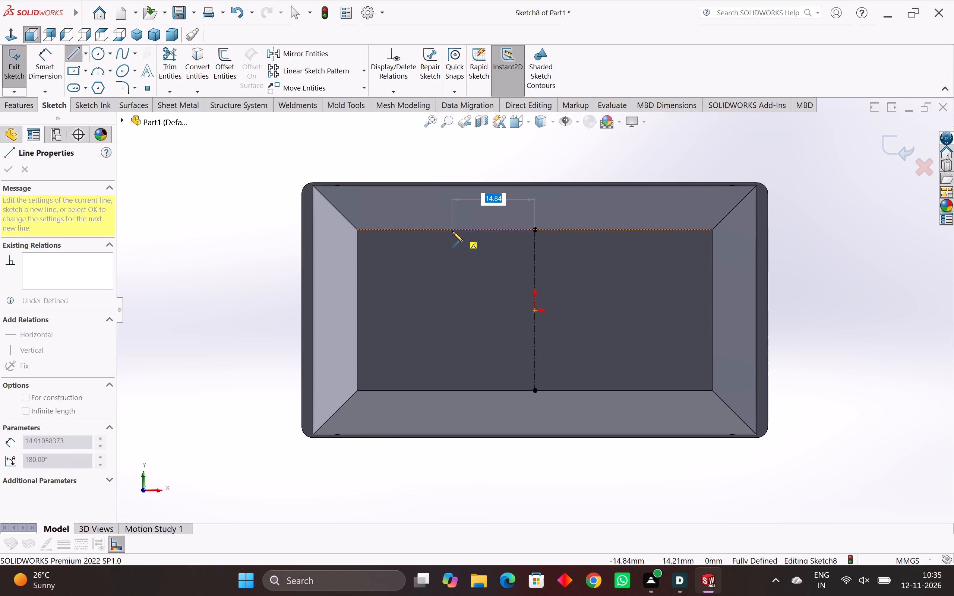
{"action": "left_click", "coordinate": [455, 231]}
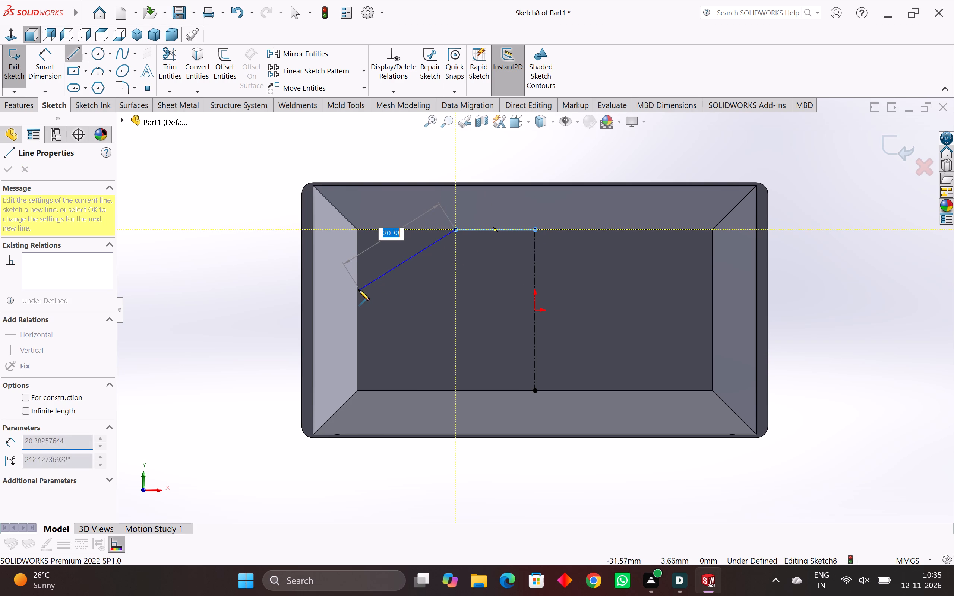
{"action": "left_click", "coordinate": [357, 290]}
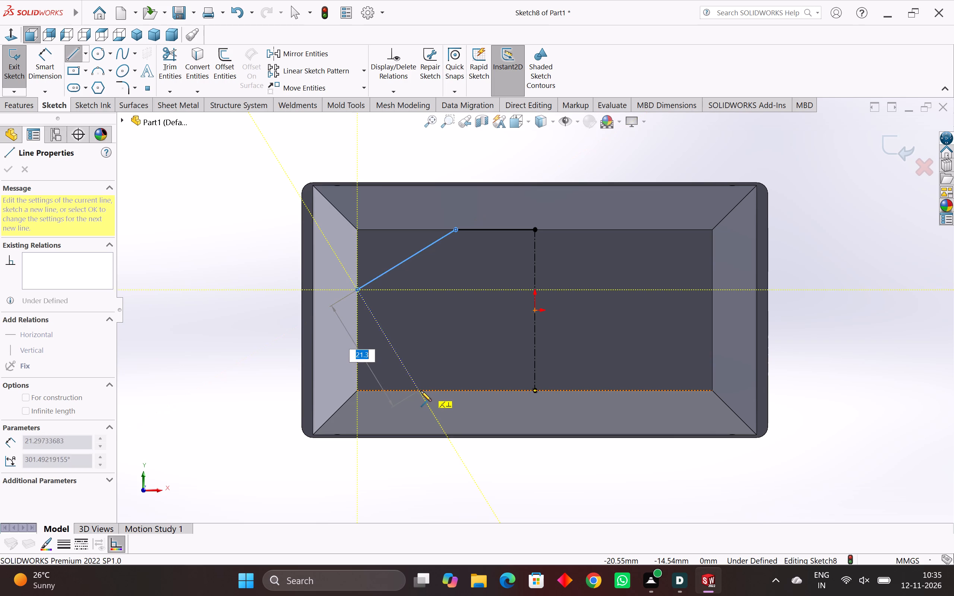
{"action": "left_click", "coordinate": [421, 391]}
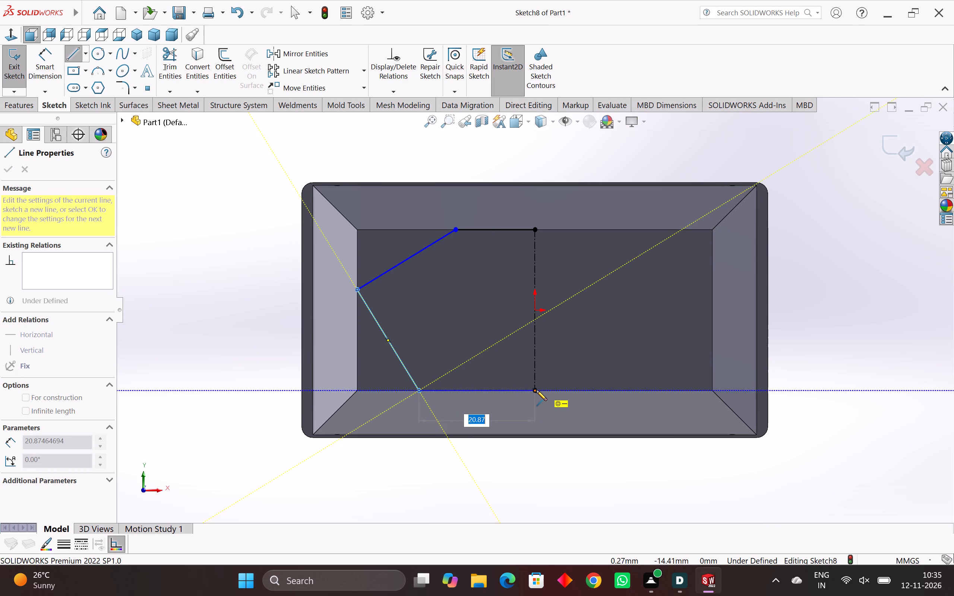
{"action": "left_click", "coordinate": [536, 390]}
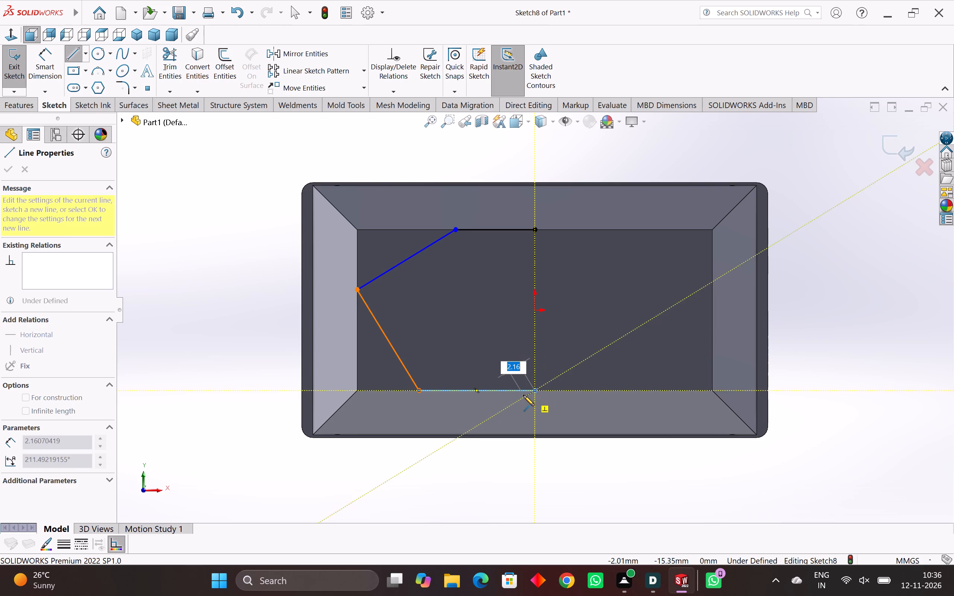
Add a vertical relation between the half profile's upper and lower corner points where the slanted sides meet the horizontal lines.
{"action": "key", "text": "Escape"}
{"action": "key", "text": "Escape"}
{"action": "key", "text": "Escape"}
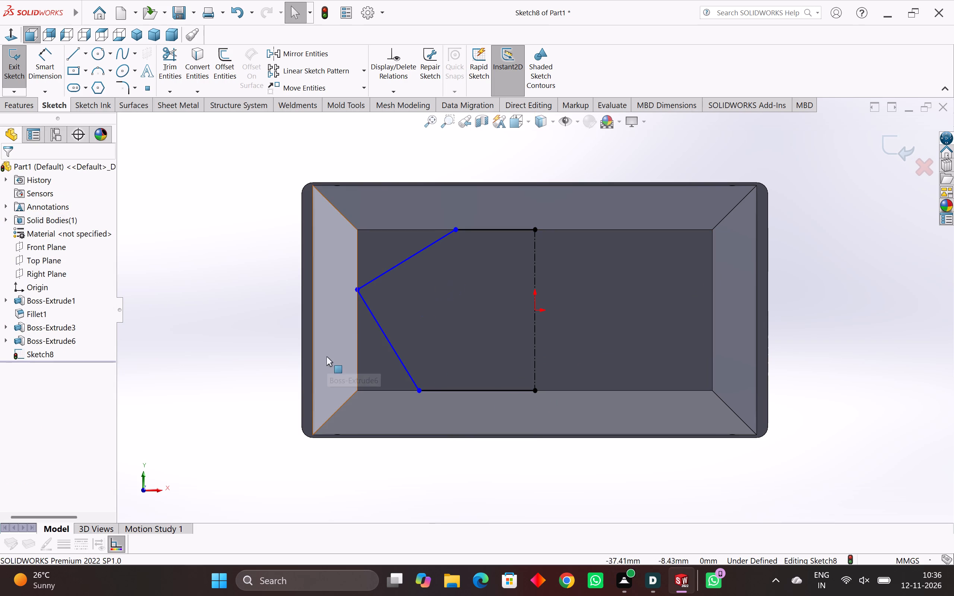
{"action": "scroll", "coordinate": [338, 319], "scroll_direction": "up", "scroll_amount": 2}
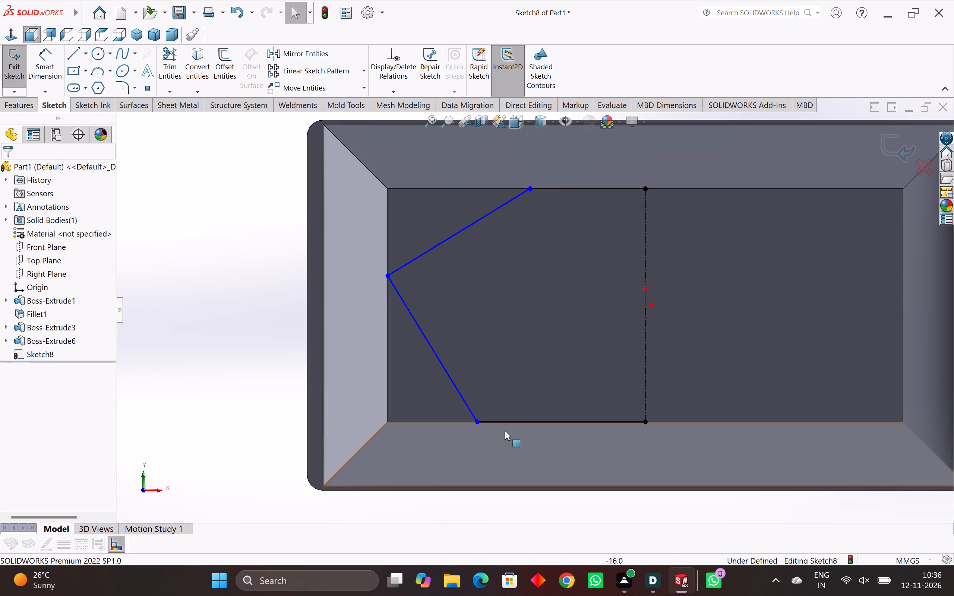
{"action": "left_click", "coordinate": [477, 420], "text": "ctrl"}
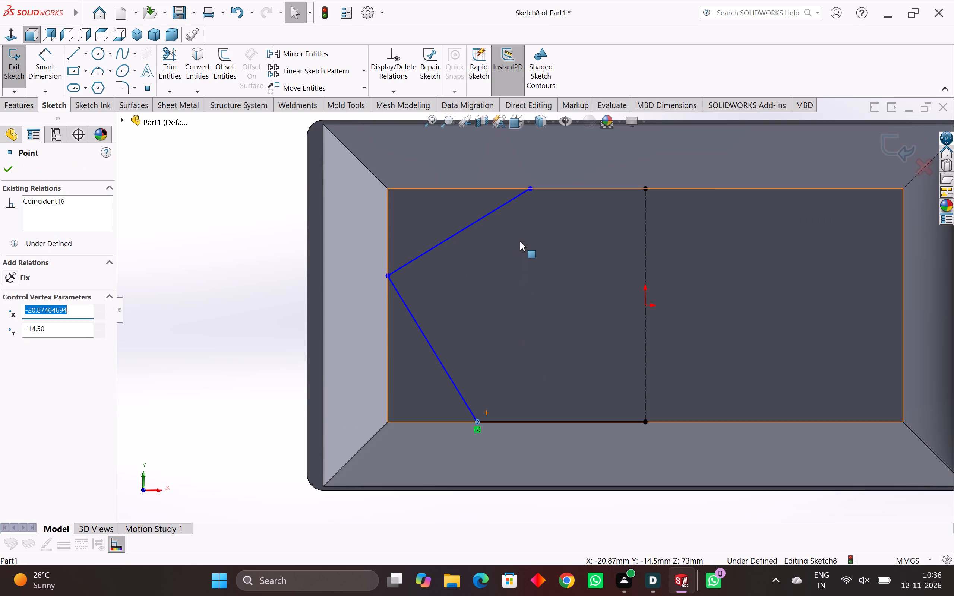
{"action": "left_click", "coordinate": [531, 188], "text": "ctrl"}
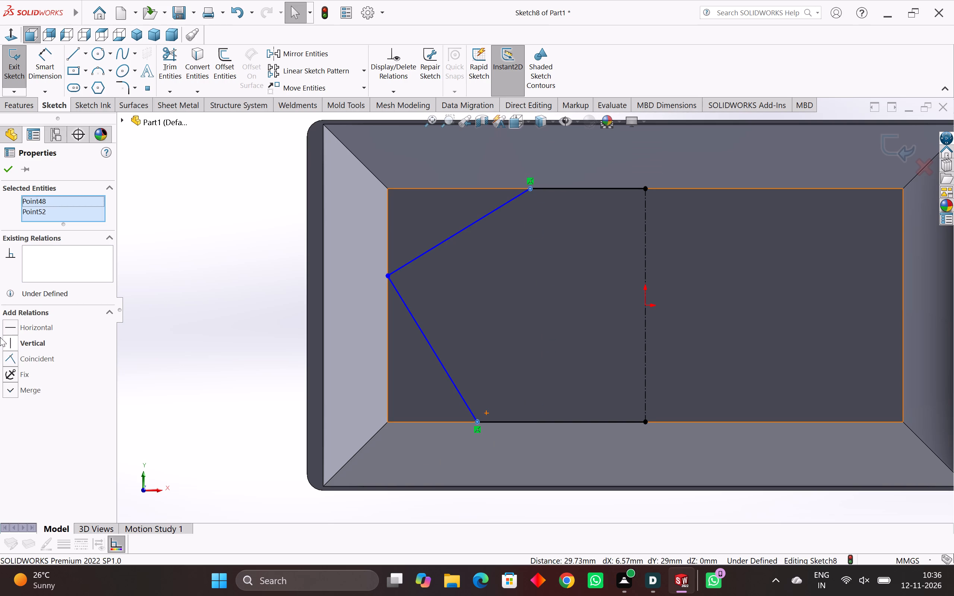
{"action": "left_click", "coordinate": [8, 339]}
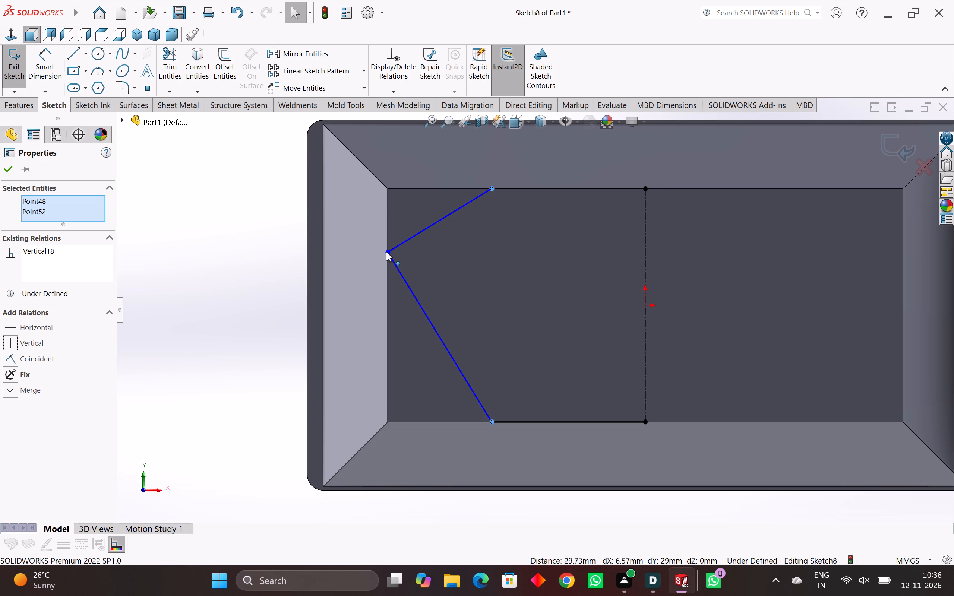
{"action": "key", "text": "Escape"}
{"action": "key", "text": "Escape"}
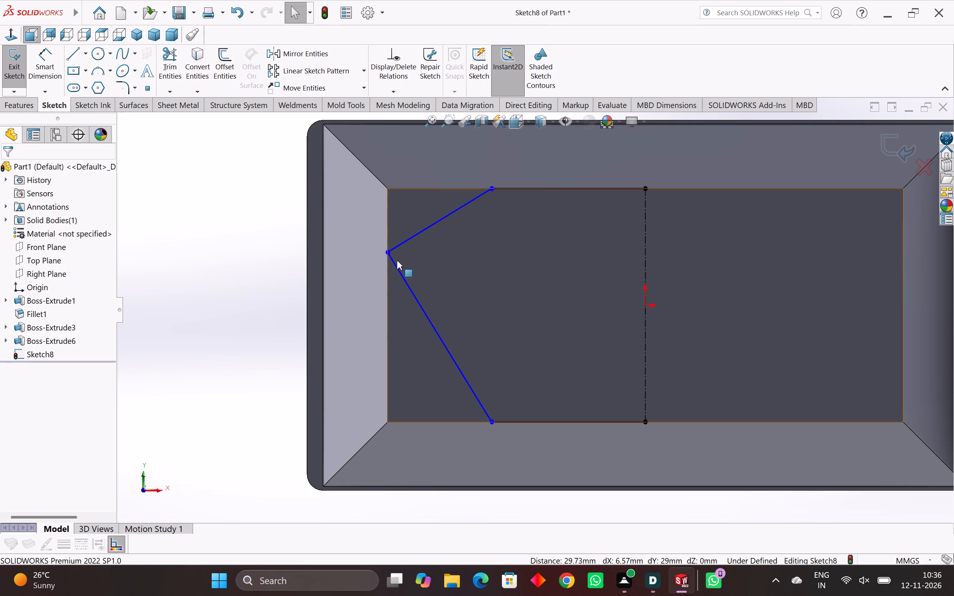
Delete the coincident relation between the half profile's left vertex and the end face's left edge.
{"action": "left_click", "coordinate": [387, 252], "text": "ctrl"}
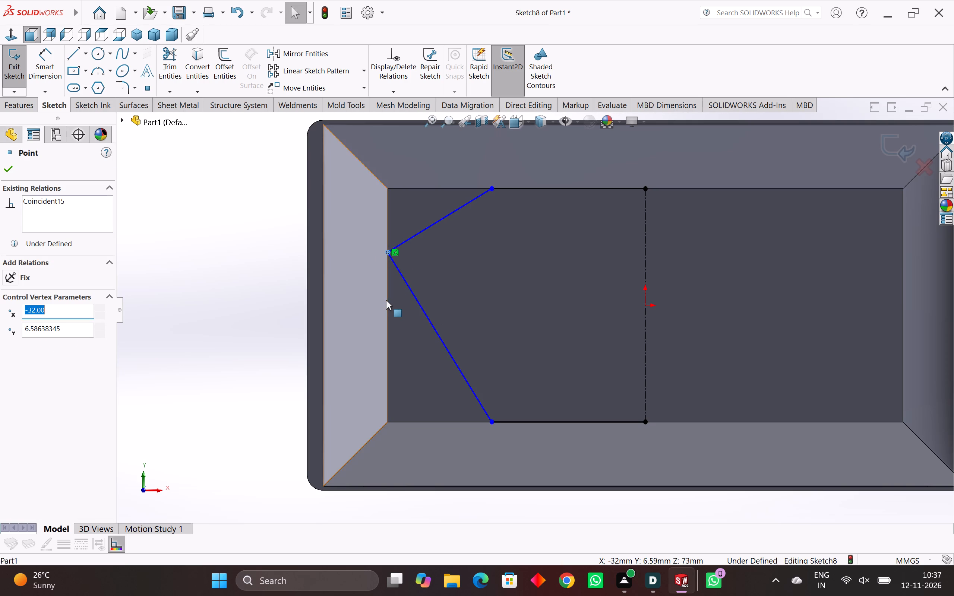
{"action": "left_click", "coordinate": [388, 300], "text": "ctrl"}
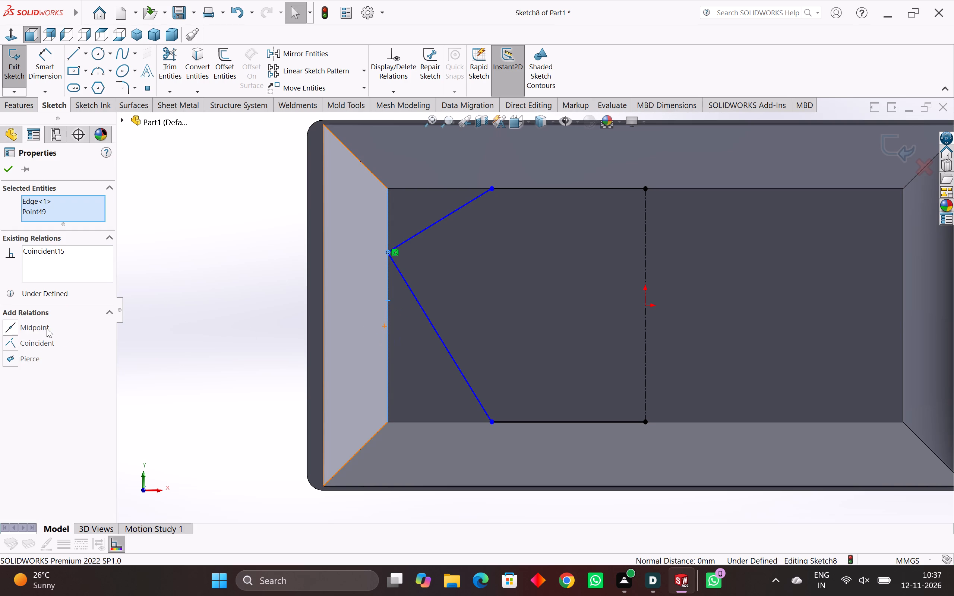
{"action": "left_click", "coordinate": [12, 346]}
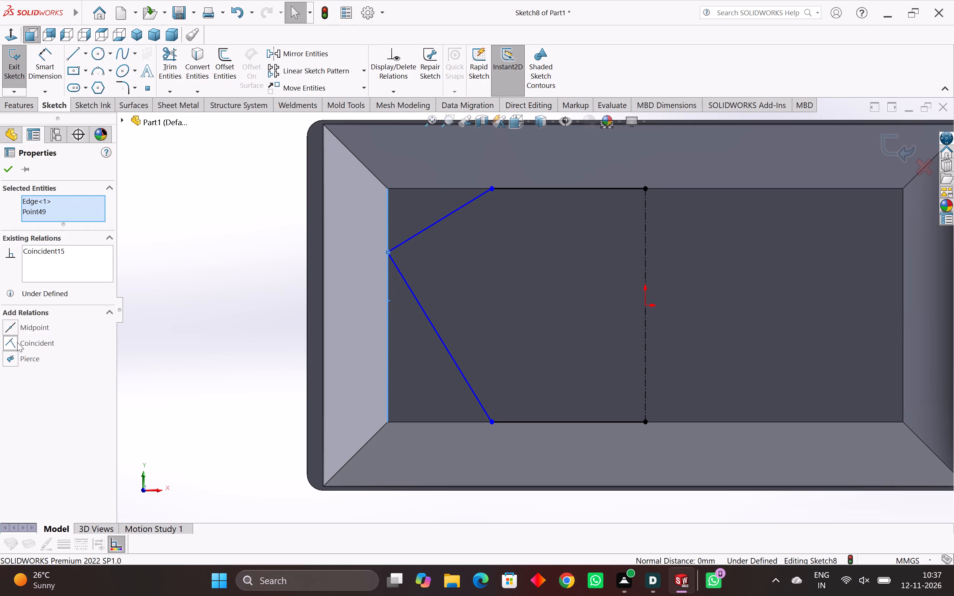
{"action": "left_click", "coordinate": [12, 343]}
{"action": "right_click", "coordinate": [43, 251]}
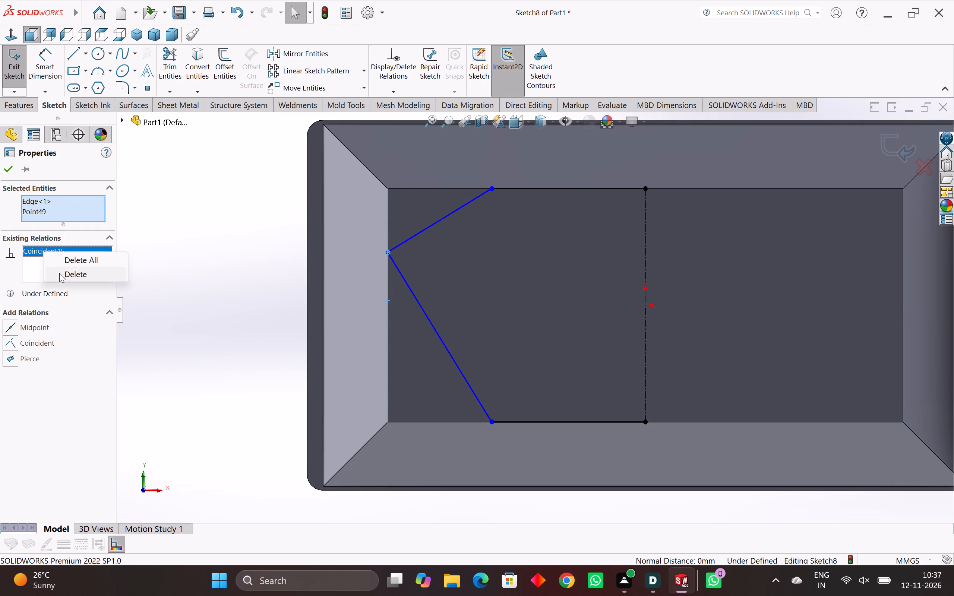
{"action": "left_click", "coordinate": [67, 273]}
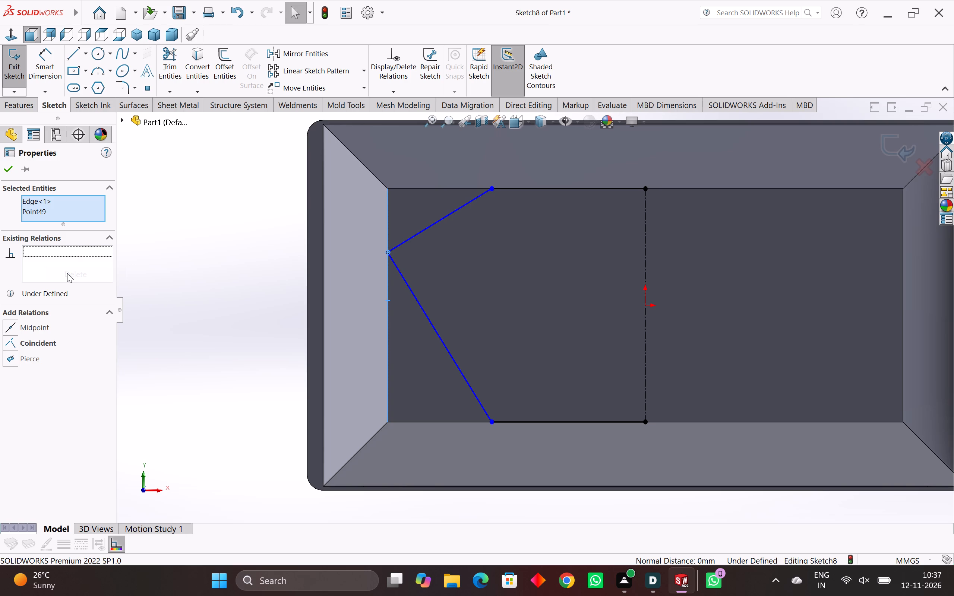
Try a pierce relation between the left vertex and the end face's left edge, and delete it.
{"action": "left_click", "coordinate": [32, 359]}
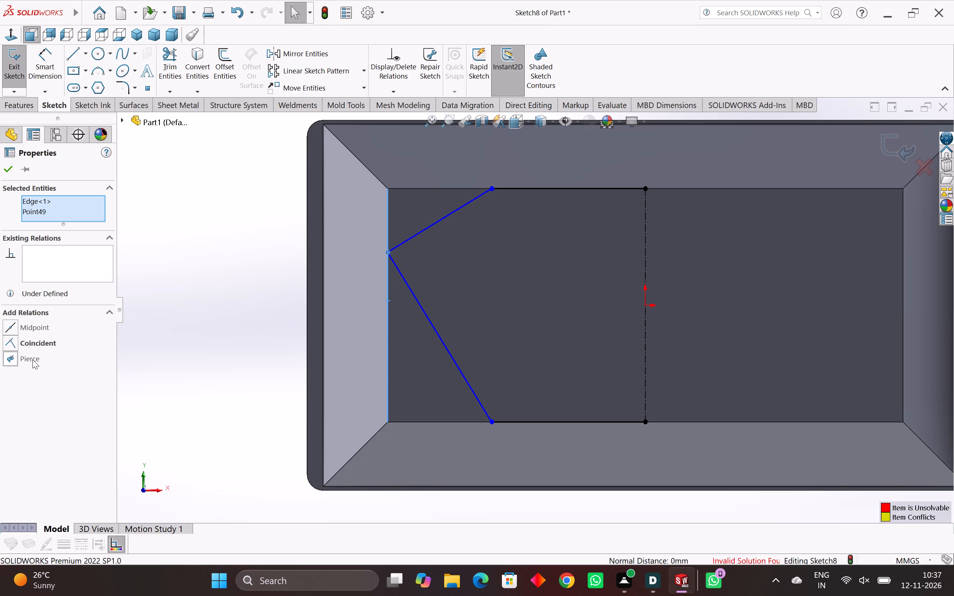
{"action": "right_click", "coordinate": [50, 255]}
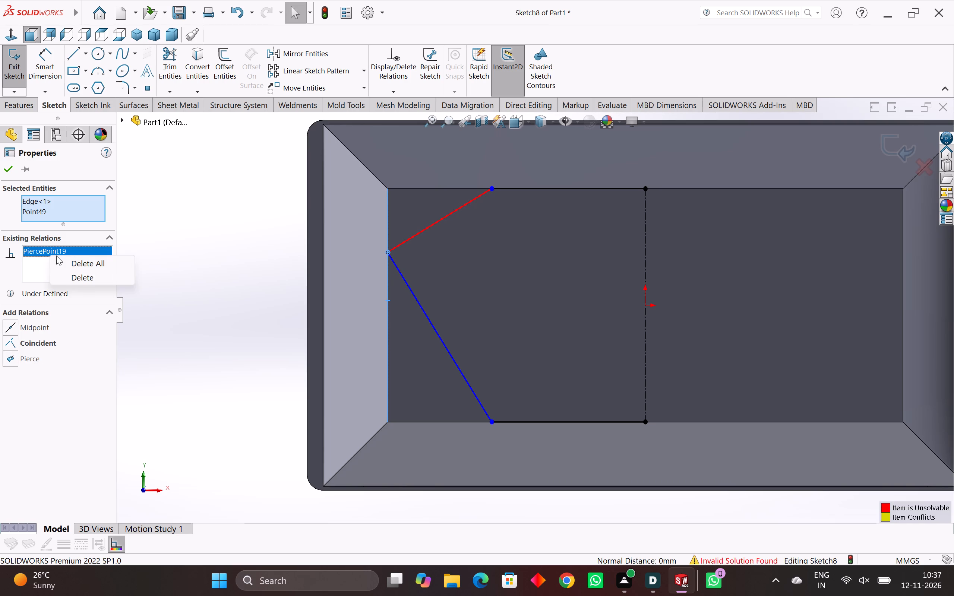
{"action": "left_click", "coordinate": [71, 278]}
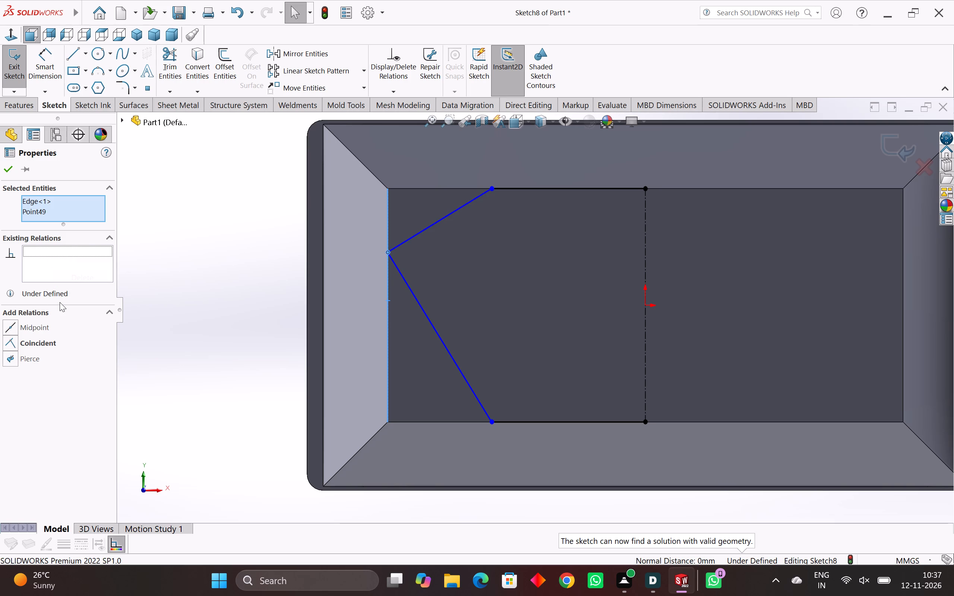
Add a midpoint relation between the left vertex and the end face's left edge.
{"action": "left_click", "coordinate": [13, 327]}
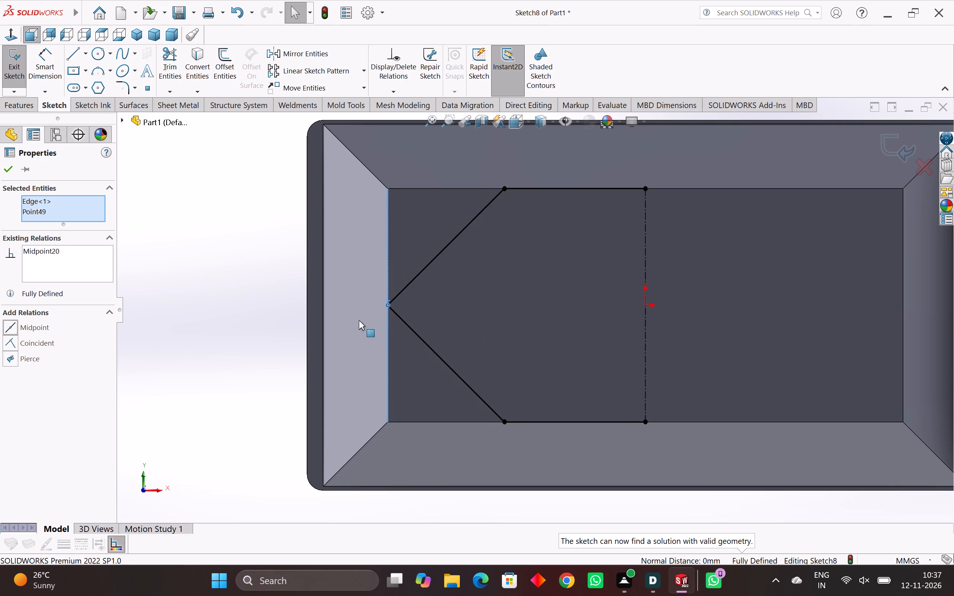
{"action": "left_click", "coordinate": [282, 292]}
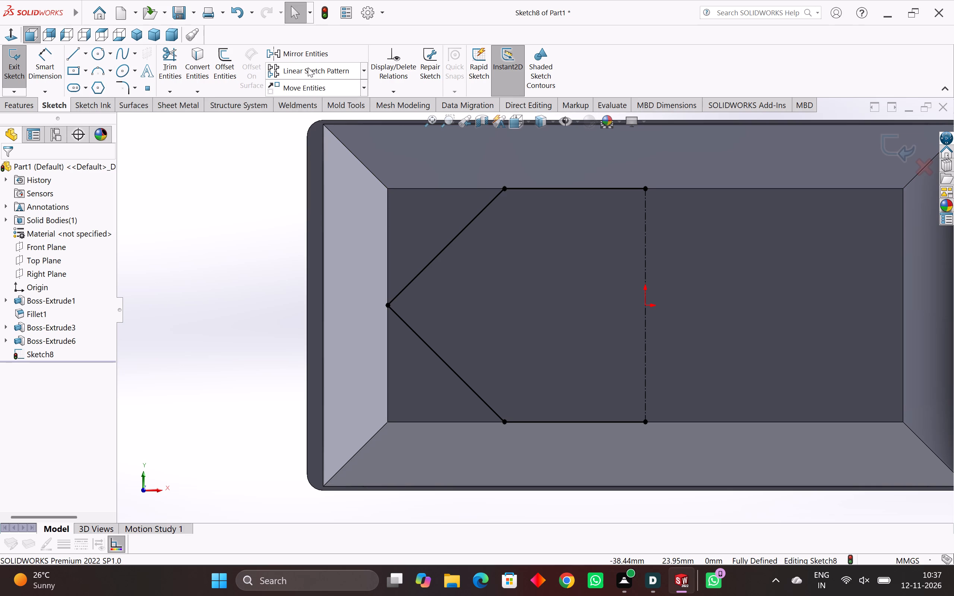
Mirror the four half-profile lines about the vertical centerline, keeping the originals, to complete the six-sided profile.
{"action": "left_click", "coordinate": [308, 54]}
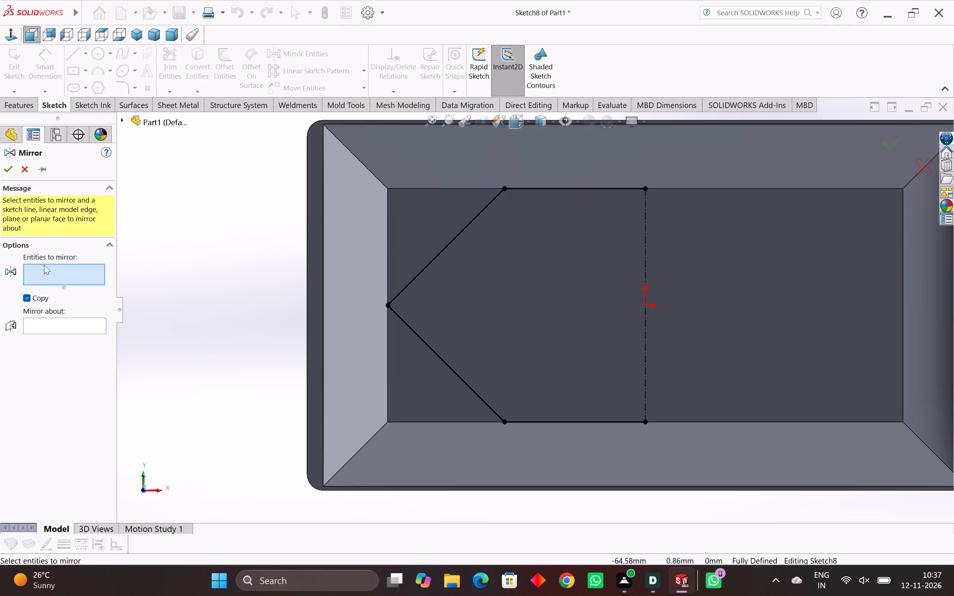
{"action": "left_click", "coordinate": [44, 265]}
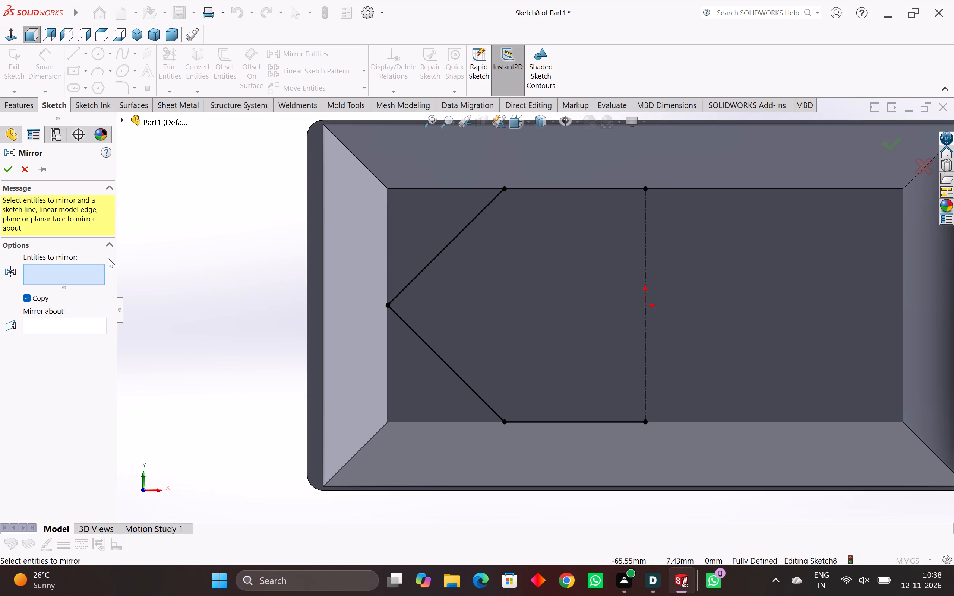
{"action": "left_click", "coordinate": [100, 266]}
{"action": "left_click_drag", "start_coordinate": [569, 163], "coordinate": [444, 359]}
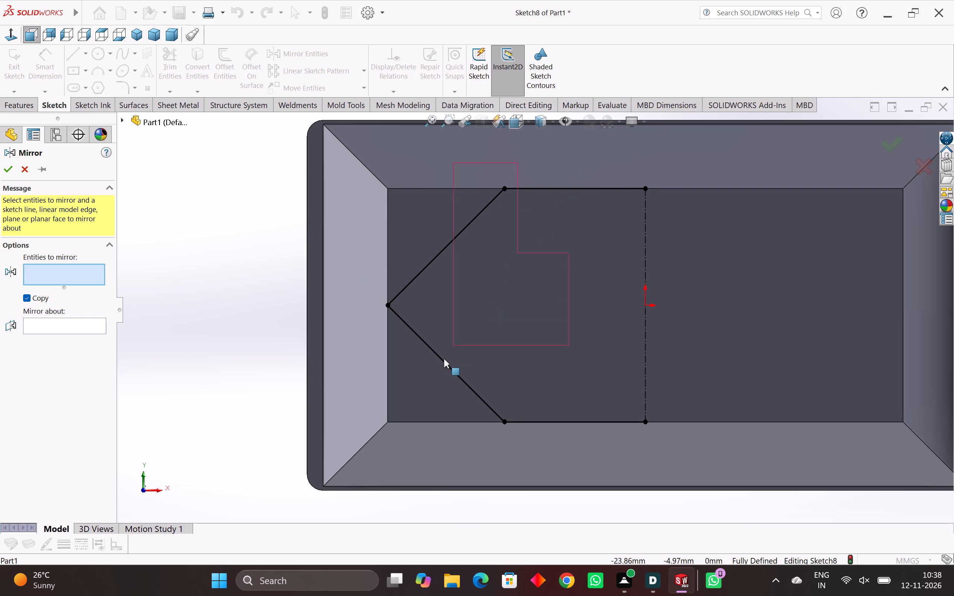
{"action": "left_click_drag", "start_coordinate": [444, 359], "coordinate": [397, 422]}
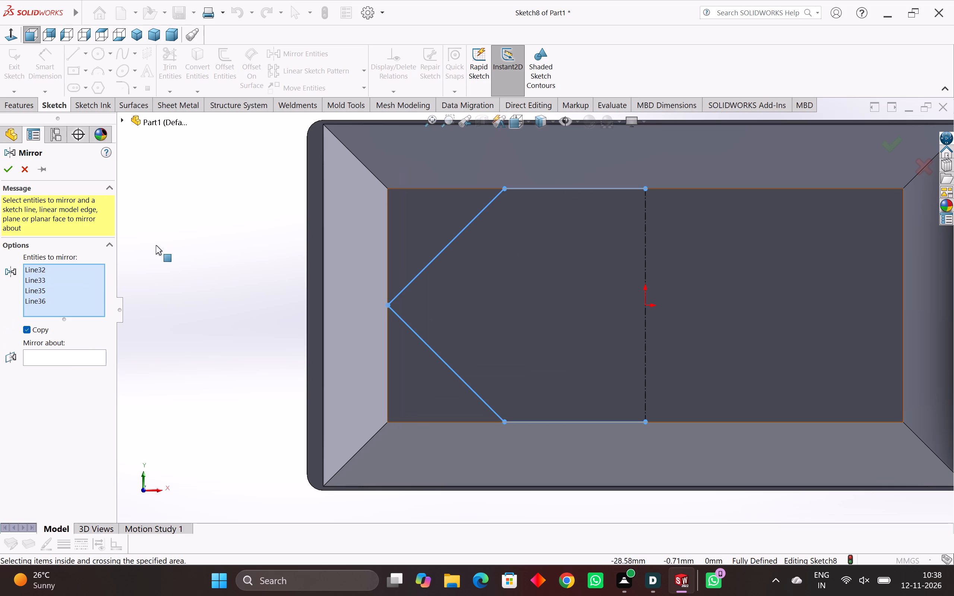
{"action": "left_click", "coordinate": [92, 356]}
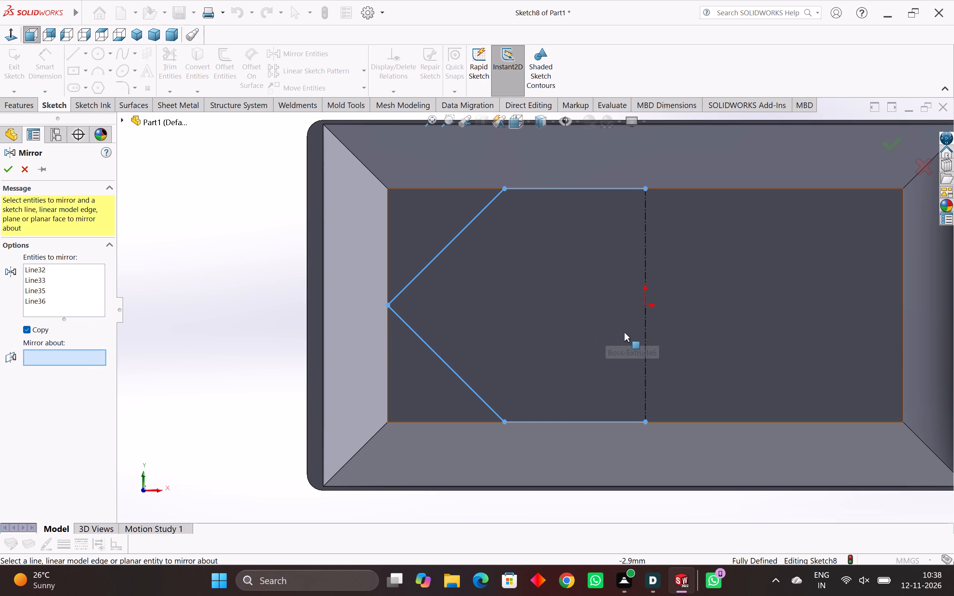
{"action": "left_click", "coordinate": [647, 338]}
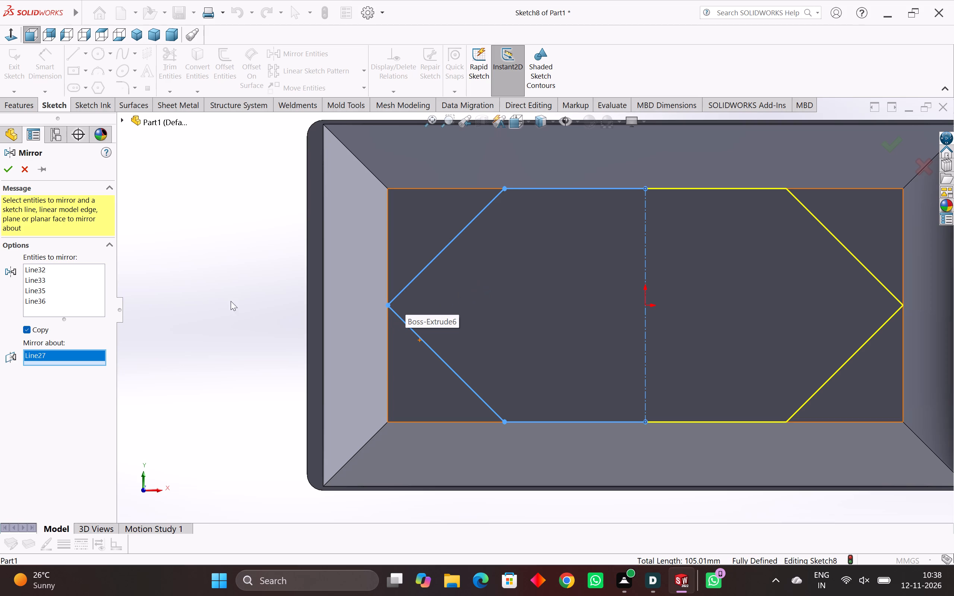
{"action": "left_click", "coordinate": [4, 167]}
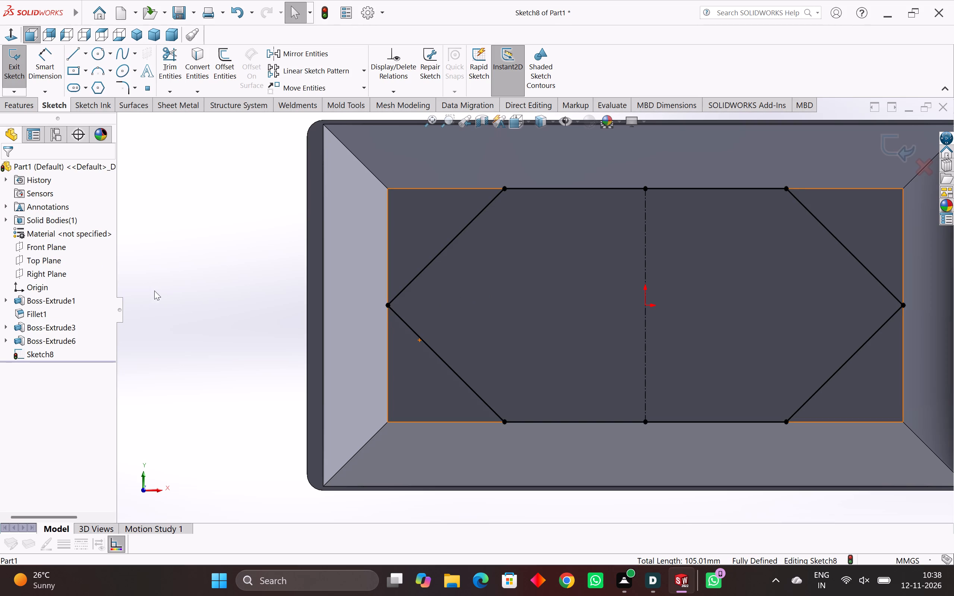
{"action": "left_click", "coordinate": [419, 292]}
{"action": "left_click", "coordinate": [219, 279]}
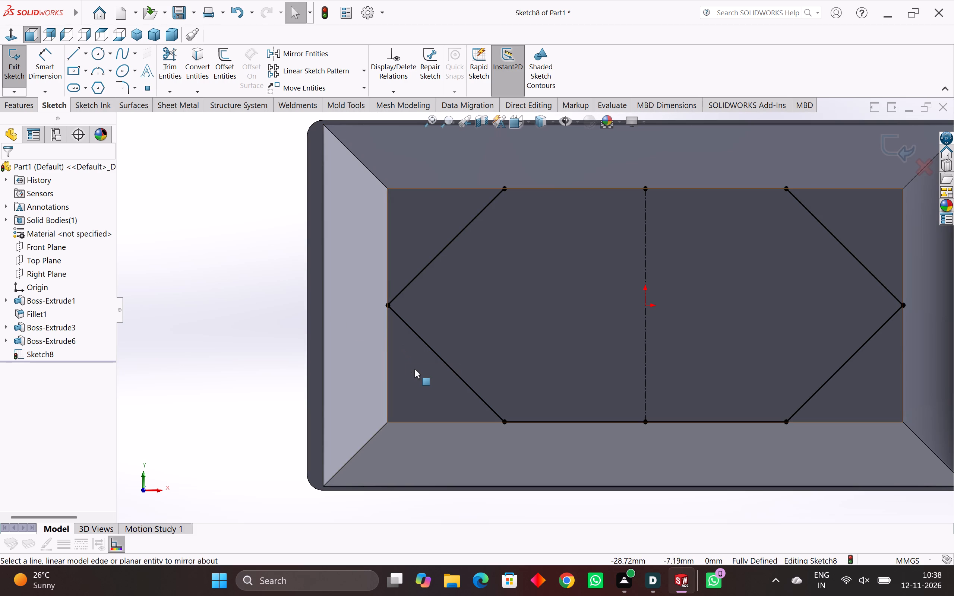
Round the profile's left and right vertices with 3 mm sketch fillets, keeping constrained corners.
{"action": "scroll", "coordinate": [652, 405], "scroll_direction": "up", "scroll_amount": 3}
{"action": "scroll", "coordinate": [652, 405], "scroll_direction": "down", "scroll_amount": 3}
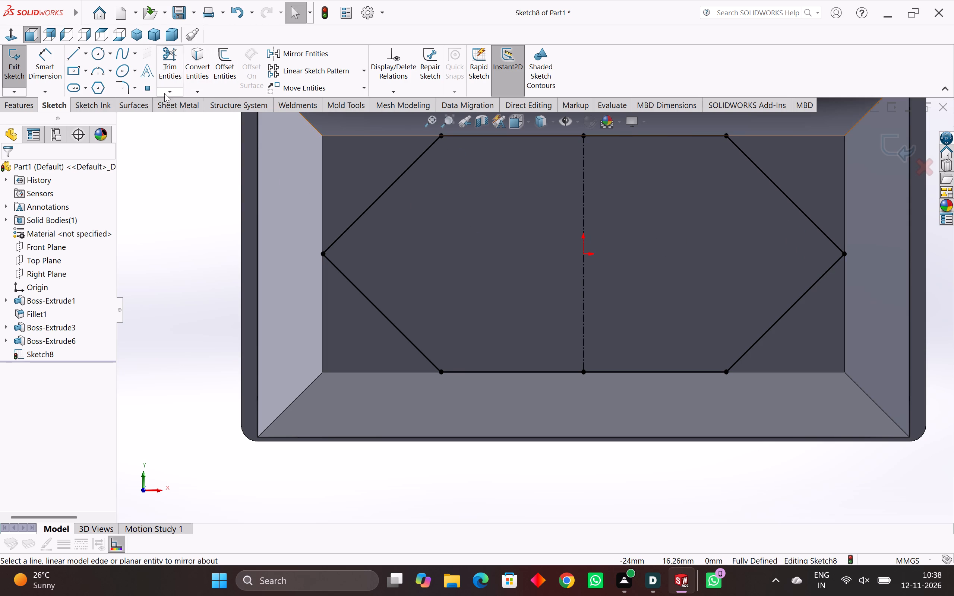
{"action": "left_click", "coordinate": [129, 87]}
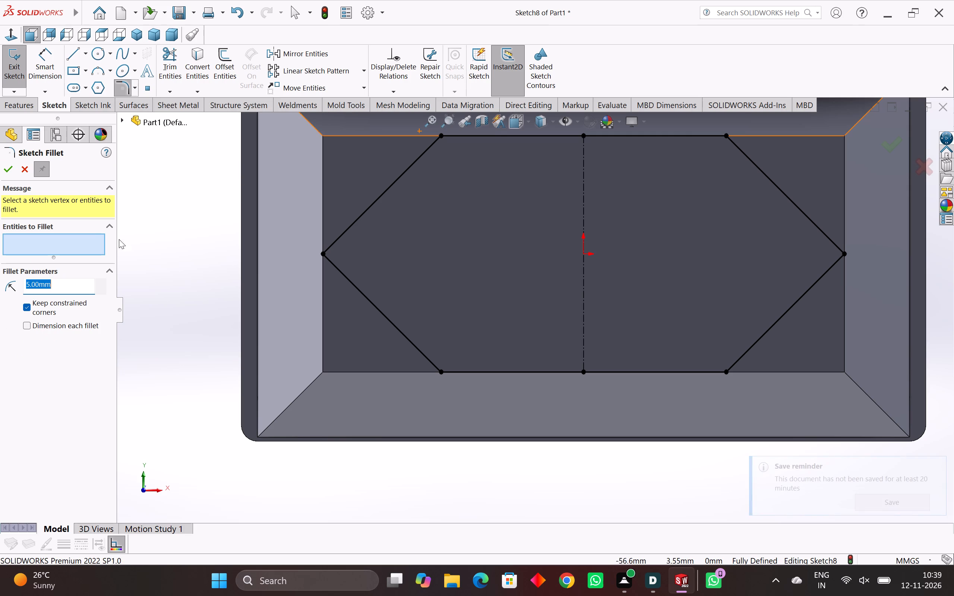
{"action": "key", "text": "3"}
{"action": "key", "text": "Return"}
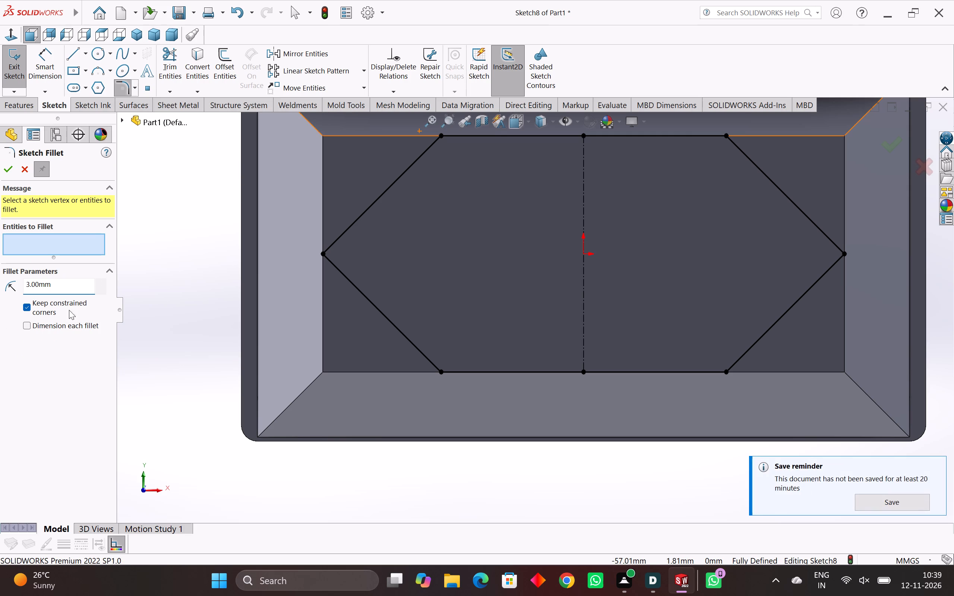
{"action": "left_click", "coordinate": [323, 255]}
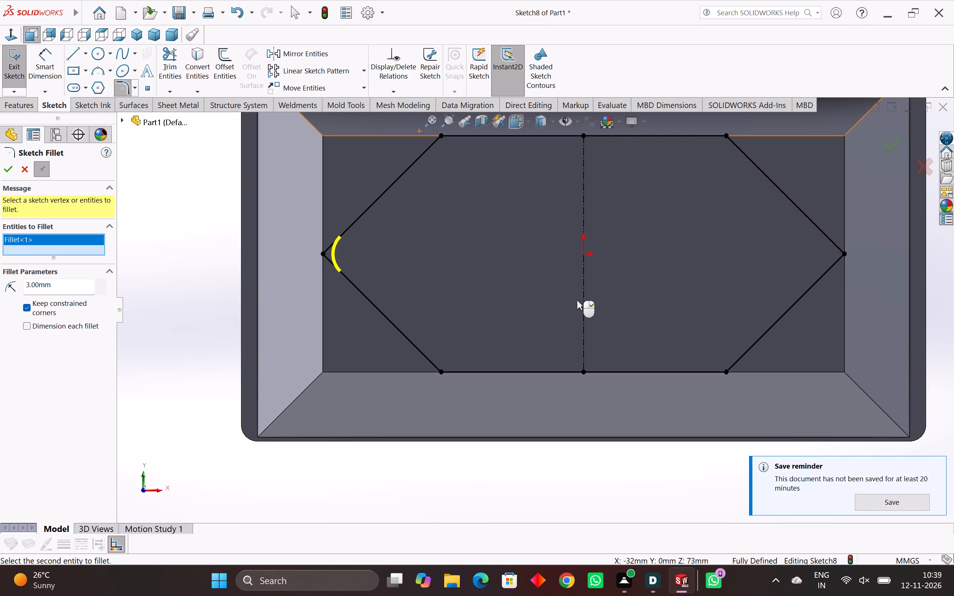
{"action": "left_click", "coordinate": [843, 255]}
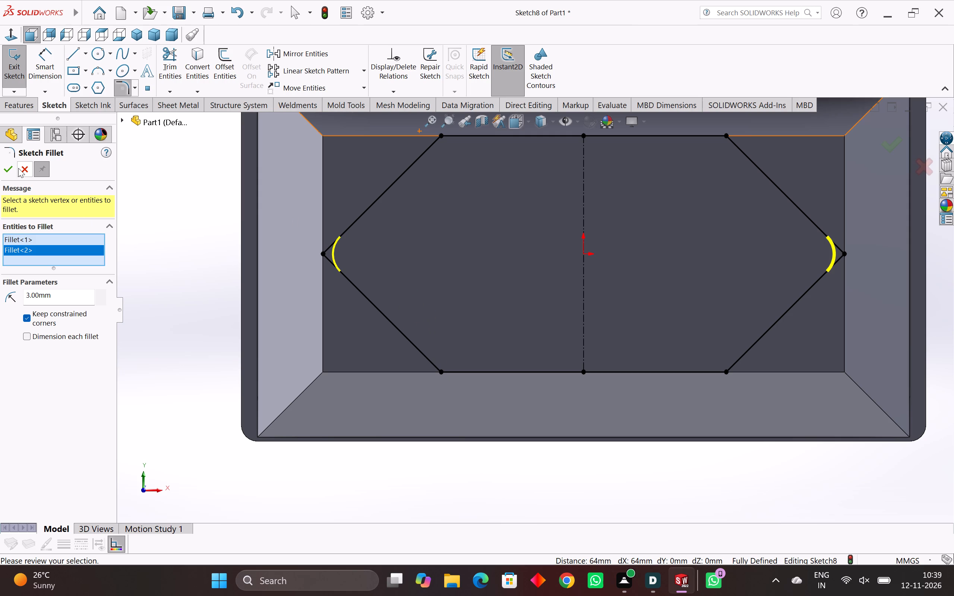
{"action": "left_click", "coordinate": [4, 169]}
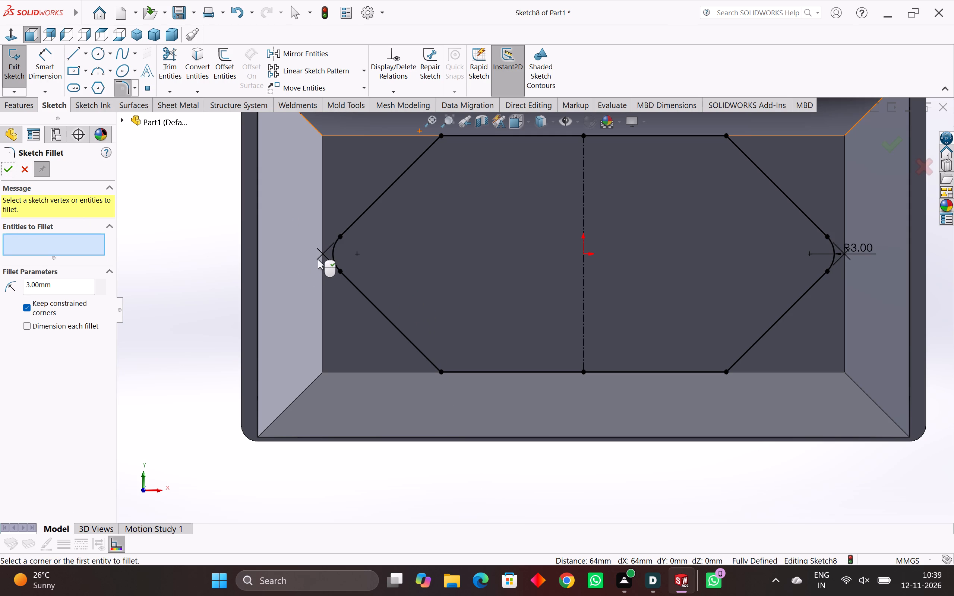
{"action": "left_click", "coordinate": [356, 253], "text": "ctrl"}
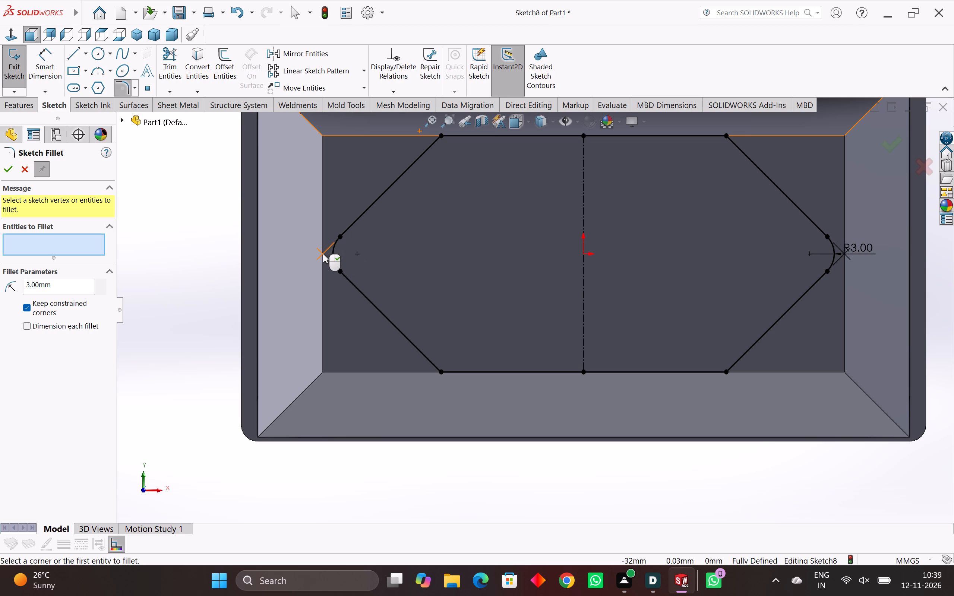
{"action": "left_click", "coordinate": [323, 254], "text": "ctrl"}
{"action": "key", "text": "Escape"}
{"action": "key", "text": "Escape"}
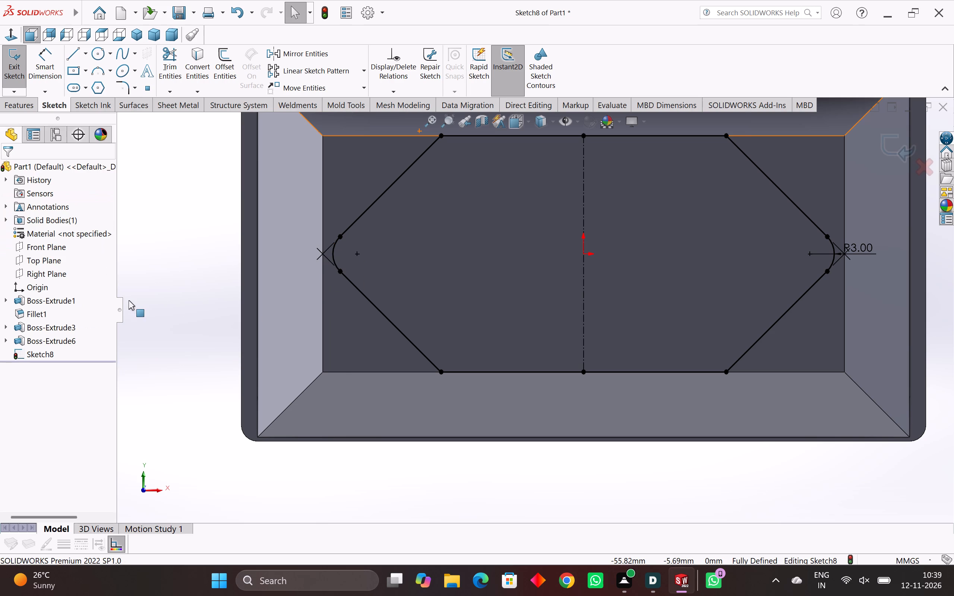
{"action": "key", "text": "Escape"}
{"action": "key", "text": "Escape"}
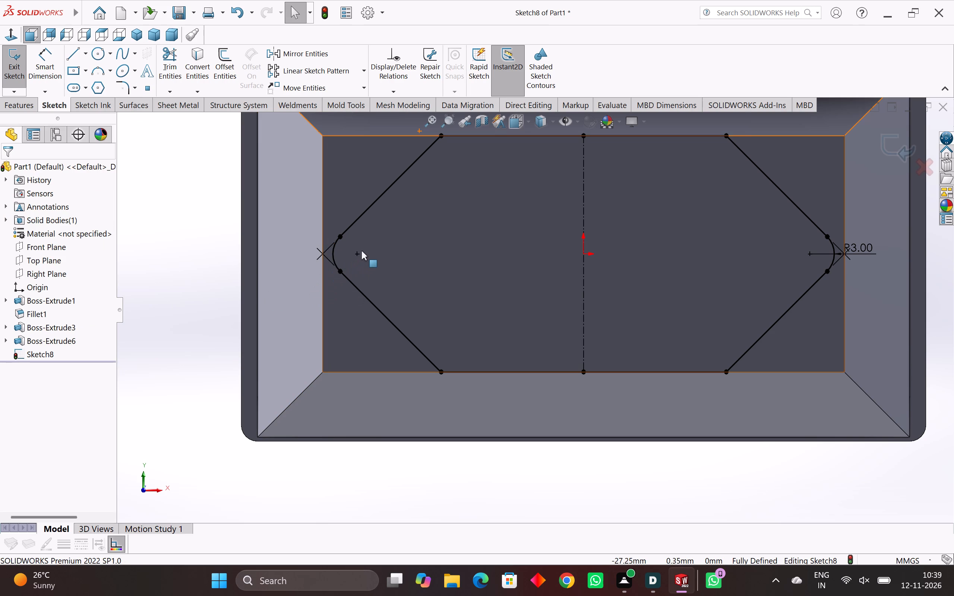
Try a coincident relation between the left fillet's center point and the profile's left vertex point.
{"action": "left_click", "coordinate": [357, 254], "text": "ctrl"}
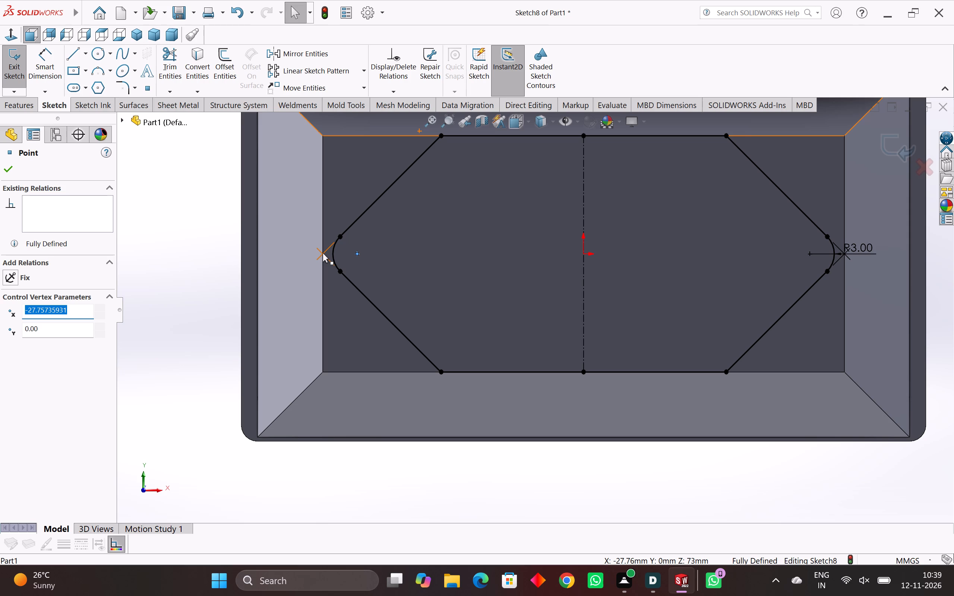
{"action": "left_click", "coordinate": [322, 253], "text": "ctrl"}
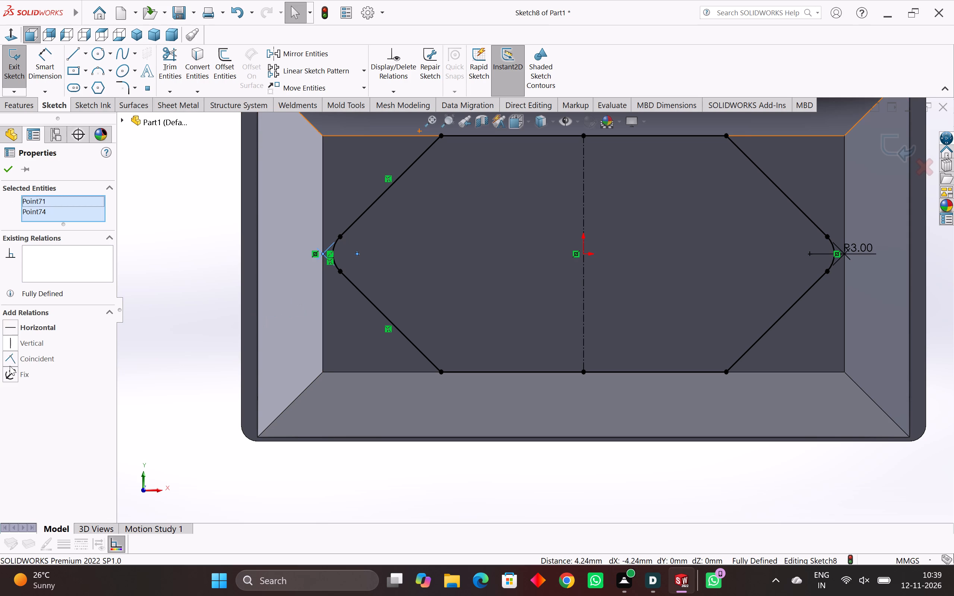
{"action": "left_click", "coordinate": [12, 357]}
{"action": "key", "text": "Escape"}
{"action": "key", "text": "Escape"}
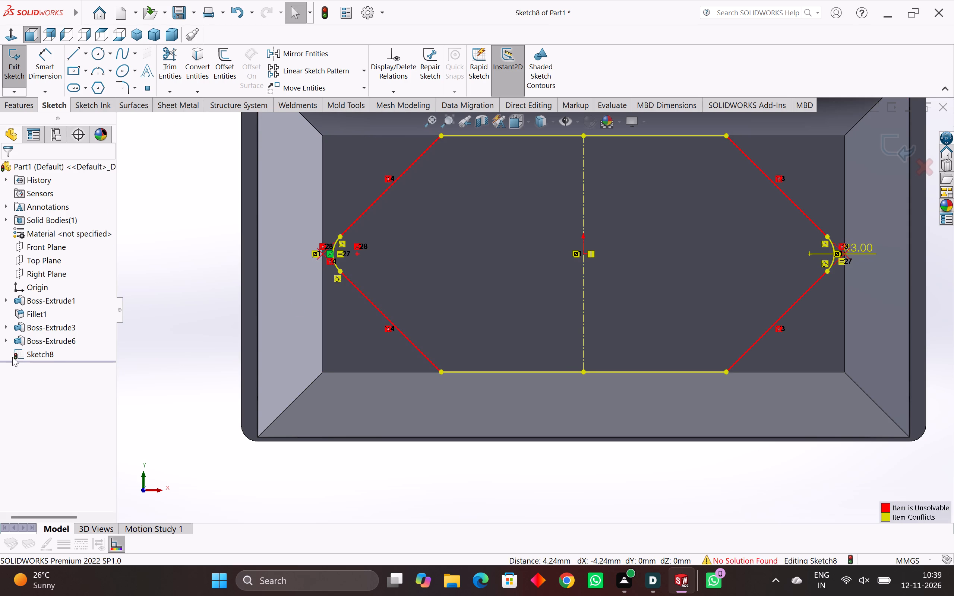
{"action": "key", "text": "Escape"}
Undo the coincident relation and the 3 mm sketch fillets on the profile's left and right vertices.
{"action": "key", "text": "ctrl+z"}
{"action": "key", "text": "ctrl+z"}
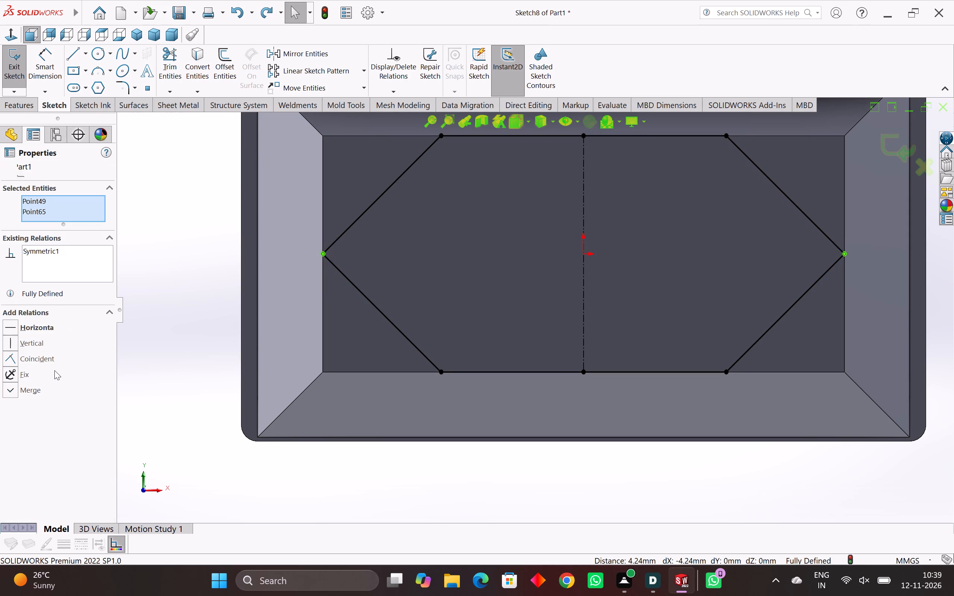
{"action": "key", "text": "Escape"}
{"action": "key", "text": "Escape"}
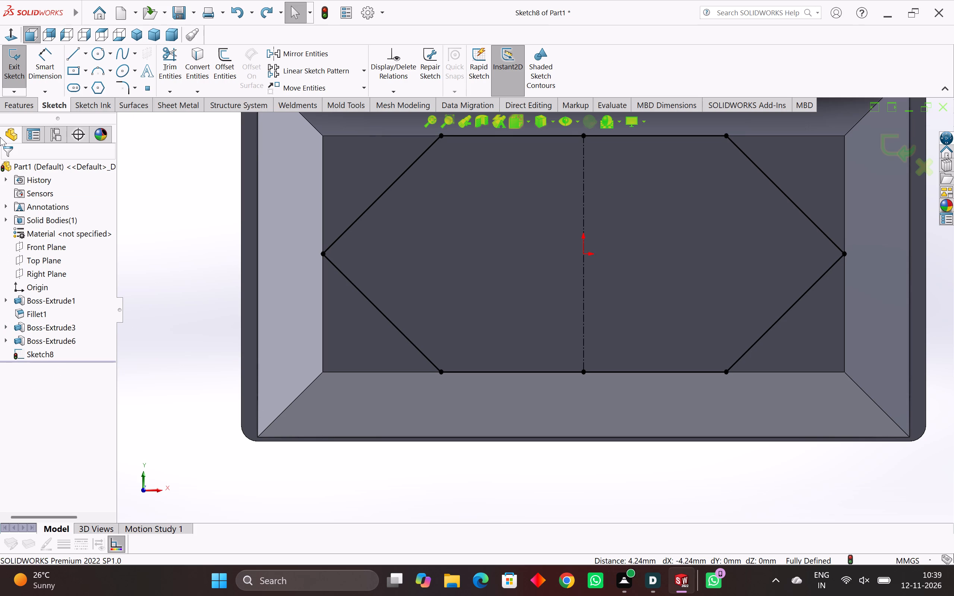
Draw a 3 mm horizontal line inward from the profile's left vertex.
{"action": "left_click", "coordinate": [73, 56]}
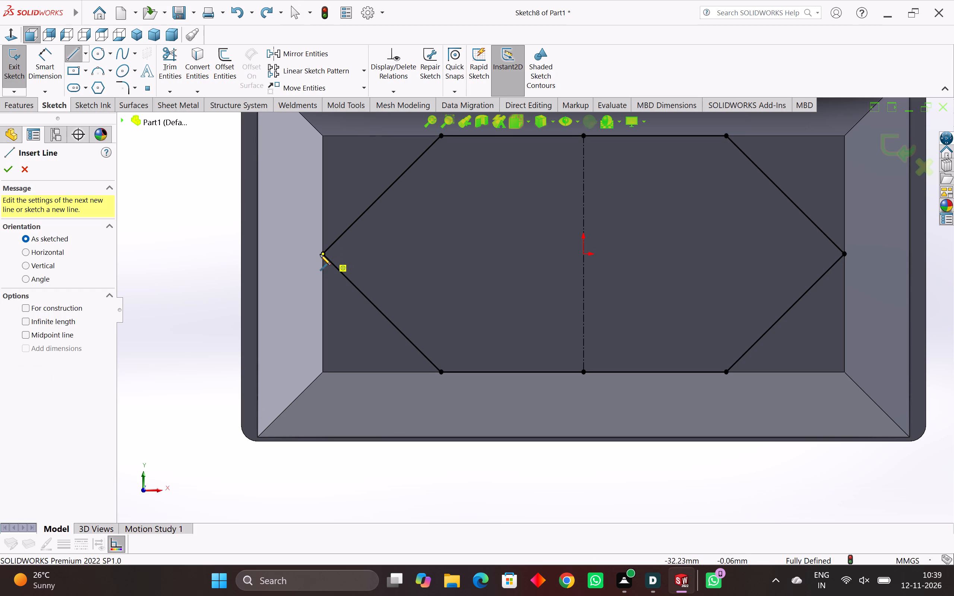
{"action": "left_click", "coordinate": [323, 253]}
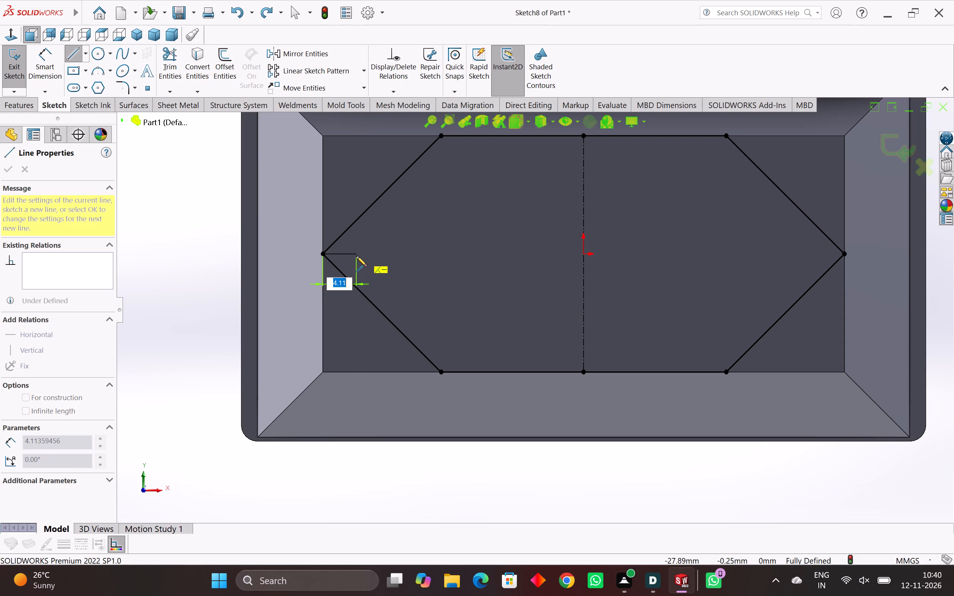
{"action": "key", "text": "3"}
{"action": "key", "text": "Return"}
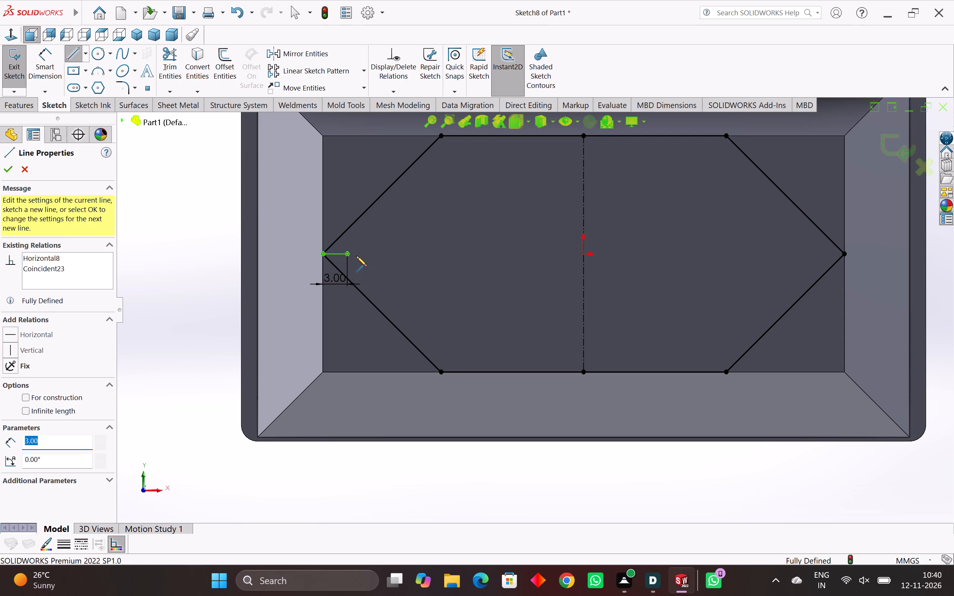
{"action": "key", "text": "Escape"}
{"action": "key", "text": "Escape"}
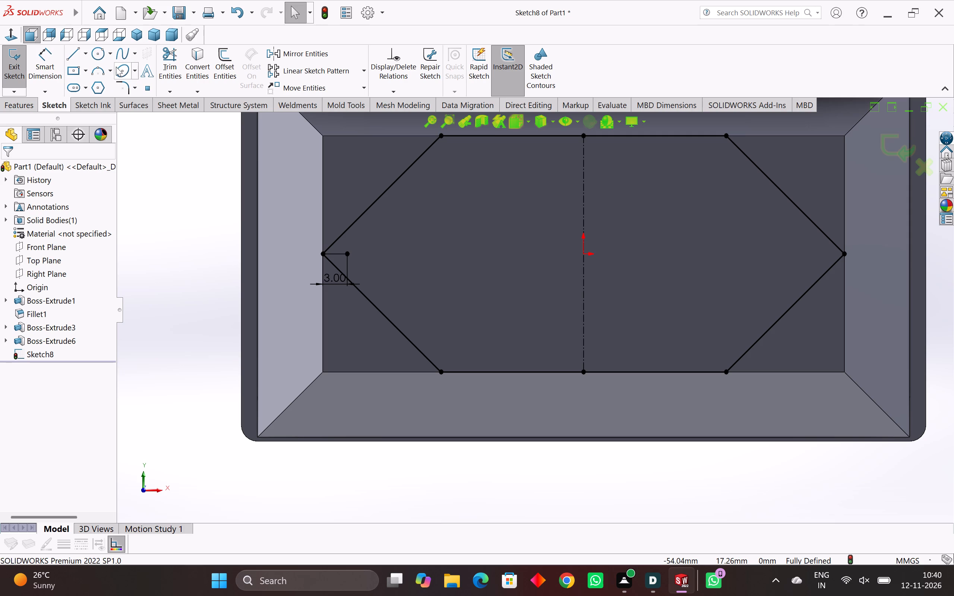
Draw a 3 mm radius circle centered on the short line's inner end and passing through the left vertex.
{"action": "left_click", "coordinate": [97, 53]}
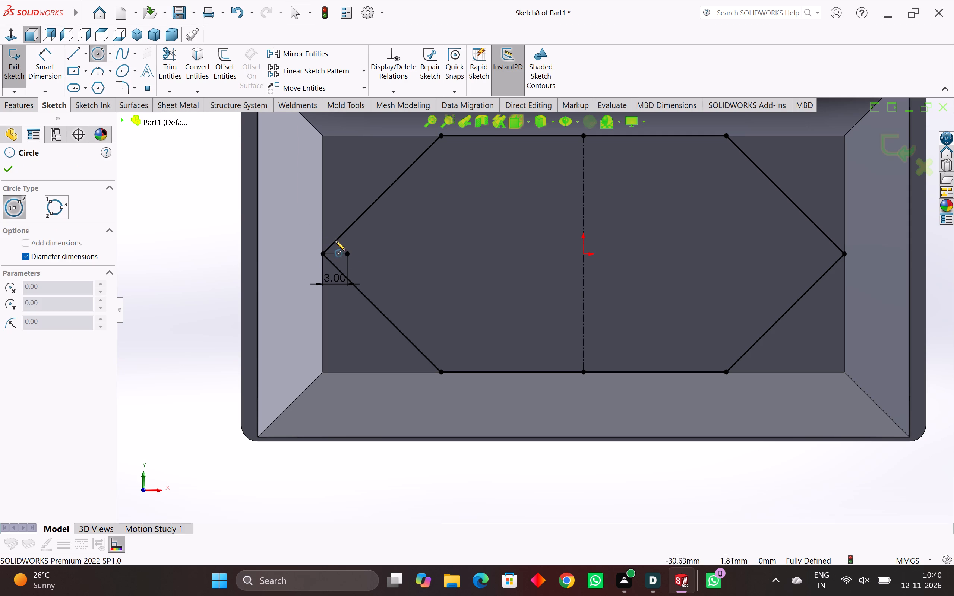
{"action": "left_click", "coordinate": [348, 255]}
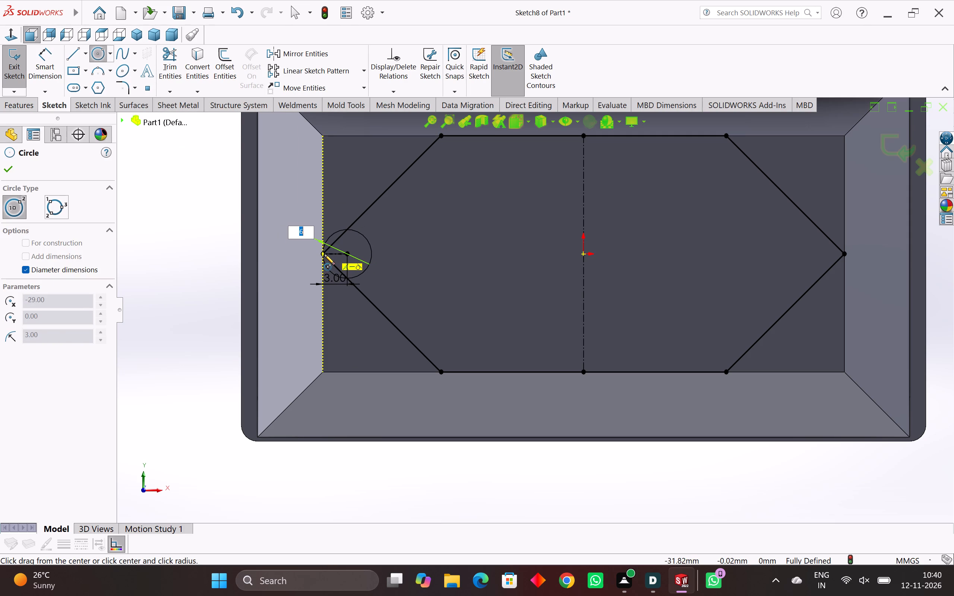
{"action": "left_click", "coordinate": [324, 254]}
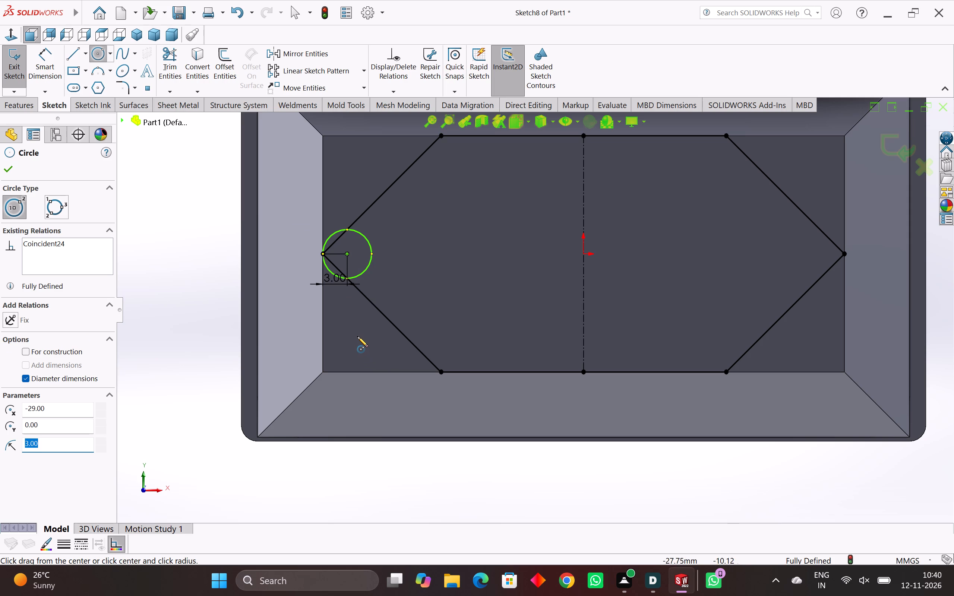
{"action": "key", "text": "Escape"}
{"action": "key", "text": "Escape"}
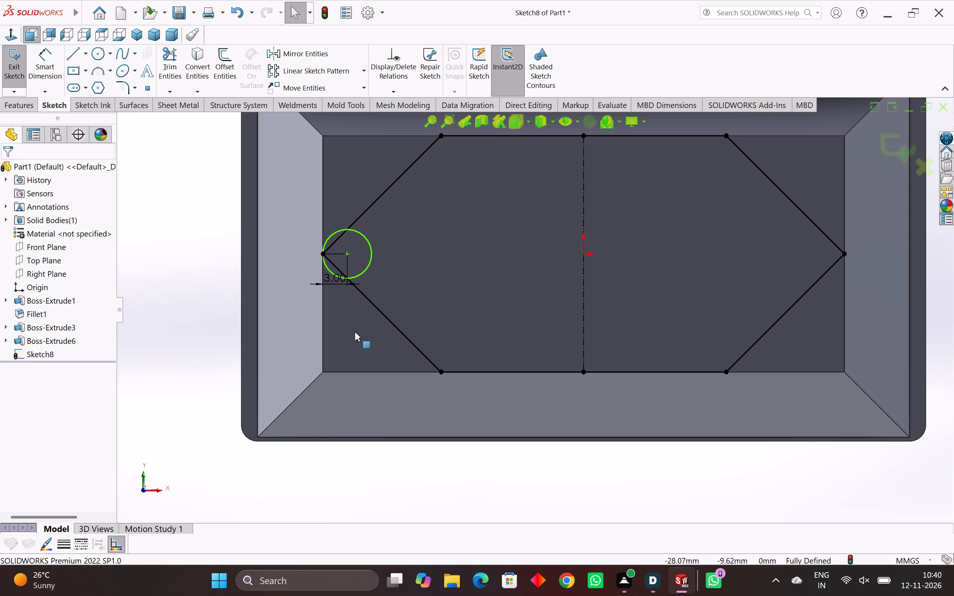
{"action": "key", "text": "Escape"}
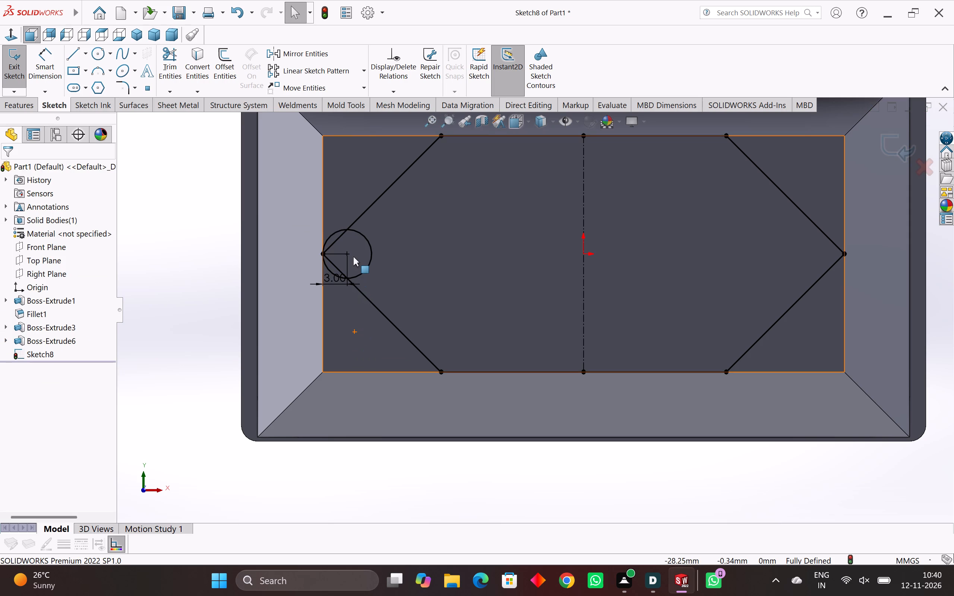
Delete the two angled profile lines that meet at the left vertex.
{"action": "scroll", "coordinate": [335, 244], "scroll_direction": "up", "scroll_amount": 2}
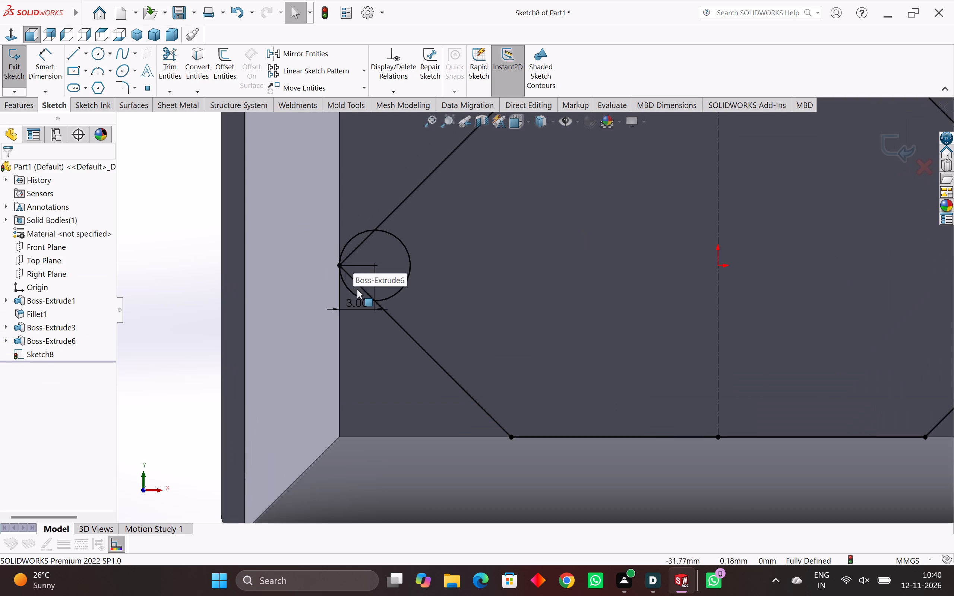
{"action": "scroll", "coordinate": [360, 289], "scroll_direction": "up", "scroll_amount": 9}
{"action": "scroll", "coordinate": [359, 268], "scroll_direction": "down", "scroll_amount": 4}
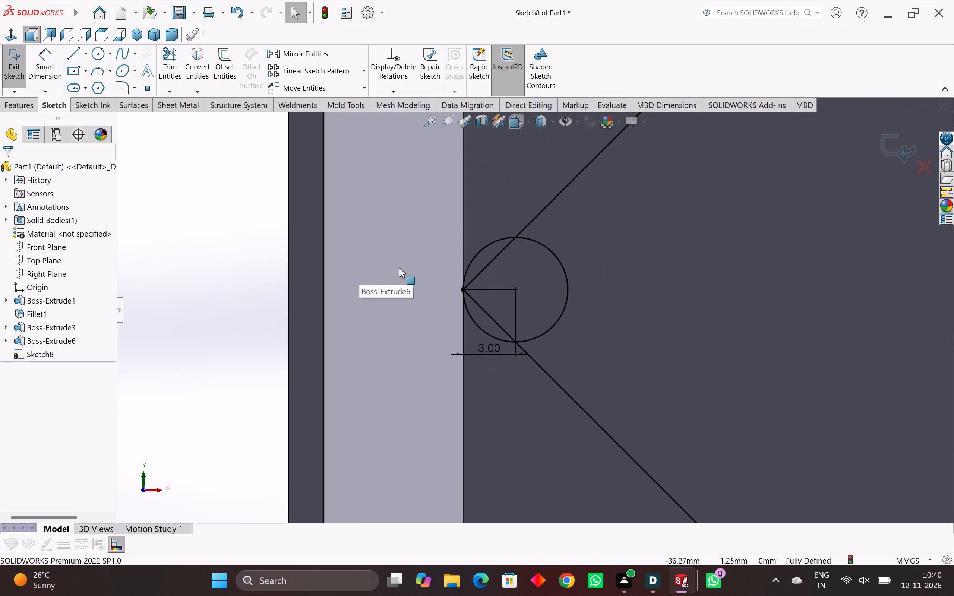
{"action": "scroll", "coordinate": [412, 272], "scroll_direction": "down", "scroll_amount": 1}
{"action": "scroll", "coordinate": [514, 307], "scroll_direction": "down", "scroll_amount": 2}
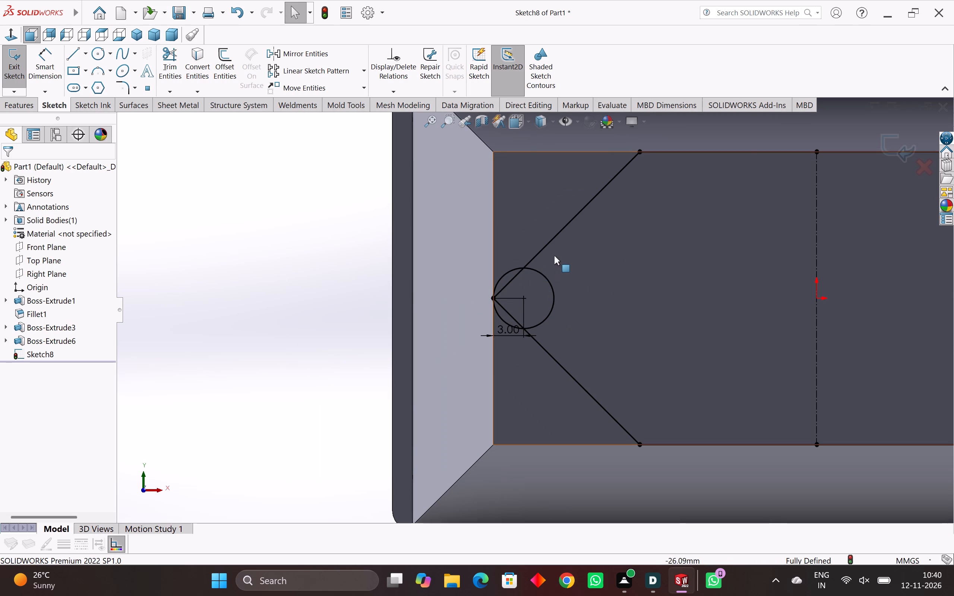
{"action": "left_click_drag", "start_coordinate": [554, 256], "coordinate": [531, 235]}
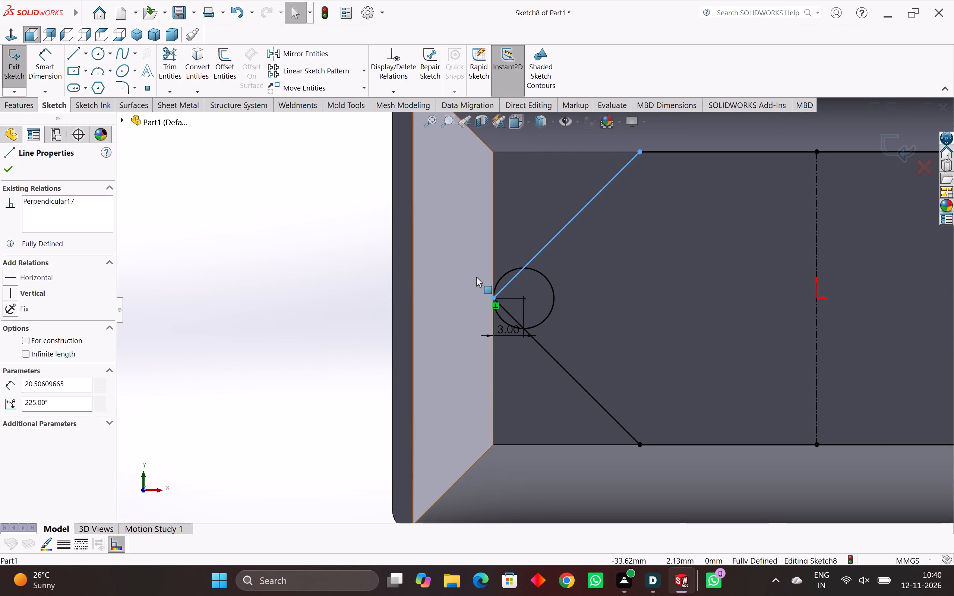
{"action": "key", "text": "Delete"}
{"action": "left_click_drag", "start_coordinate": [587, 367], "coordinate": [554, 389]}
{"action": "key", "text": "Delete"}
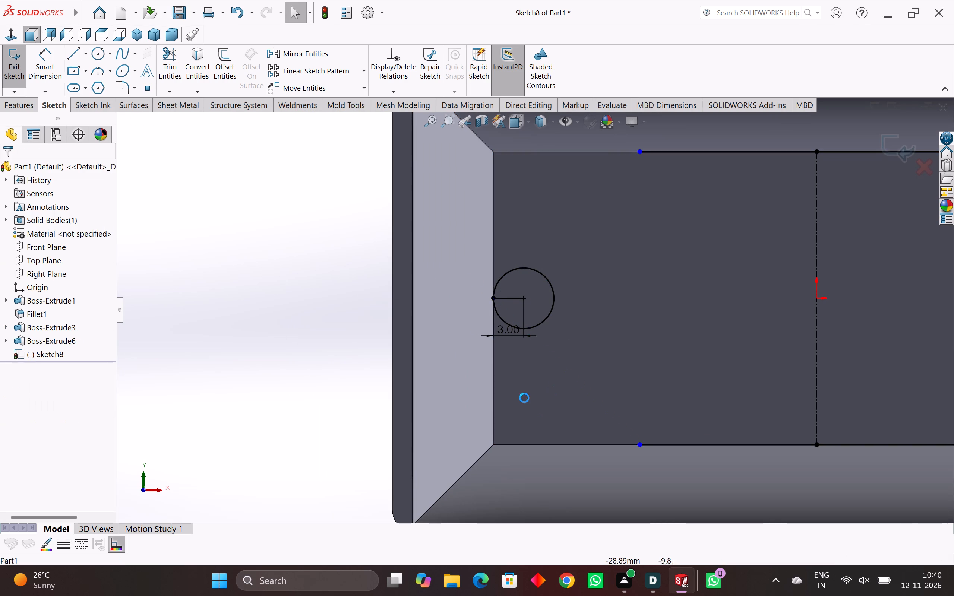
Draw an angled line from the left end of the profile's upper horizontal line to just above the circle's left side.
{"action": "scroll", "coordinate": [524, 324], "scroll_direction": "up", "scroll_amount": 2}
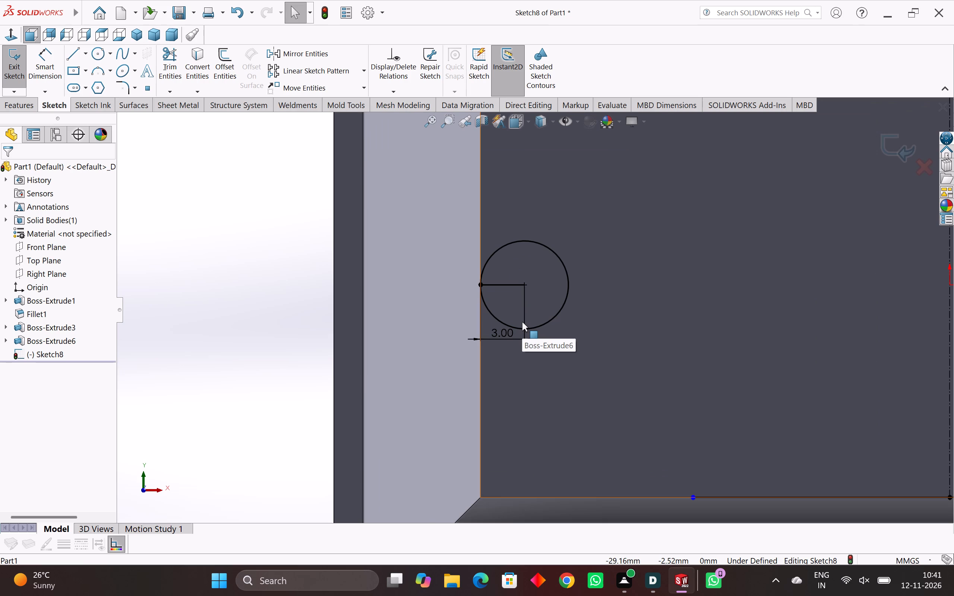
{"action": "scroll", "coordinate": [522, 280], "scroll_direction": "down", "scroll_amount": 3}
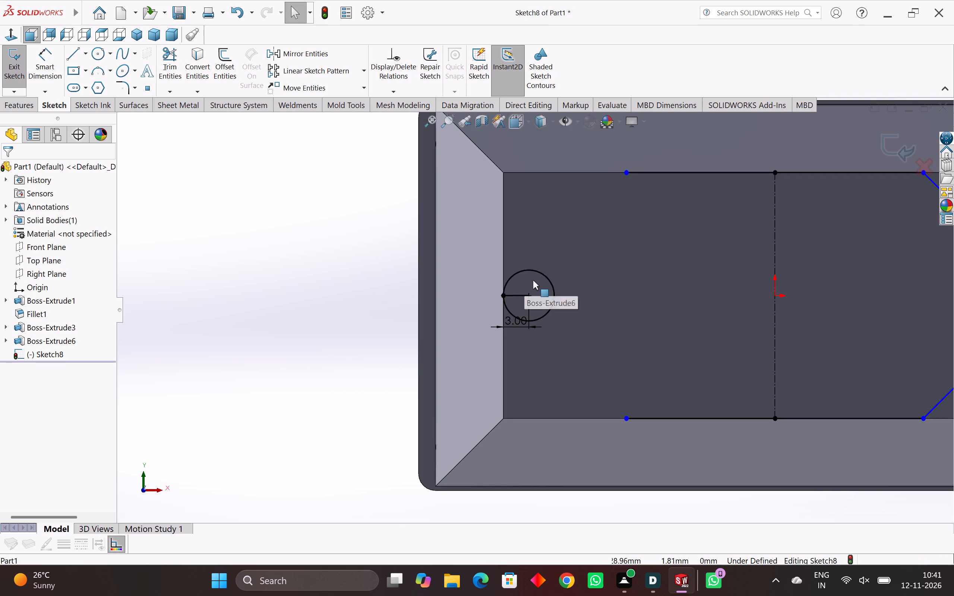
{"action": "left_click", "coordinate": [75, 58]}
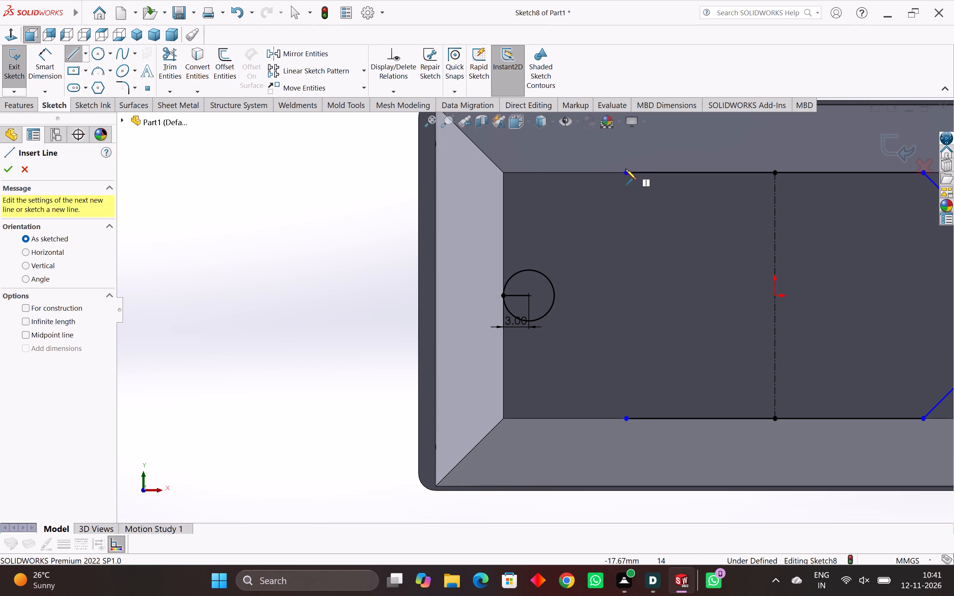
{"action": "left_click", "coordinate": [625, 174]}
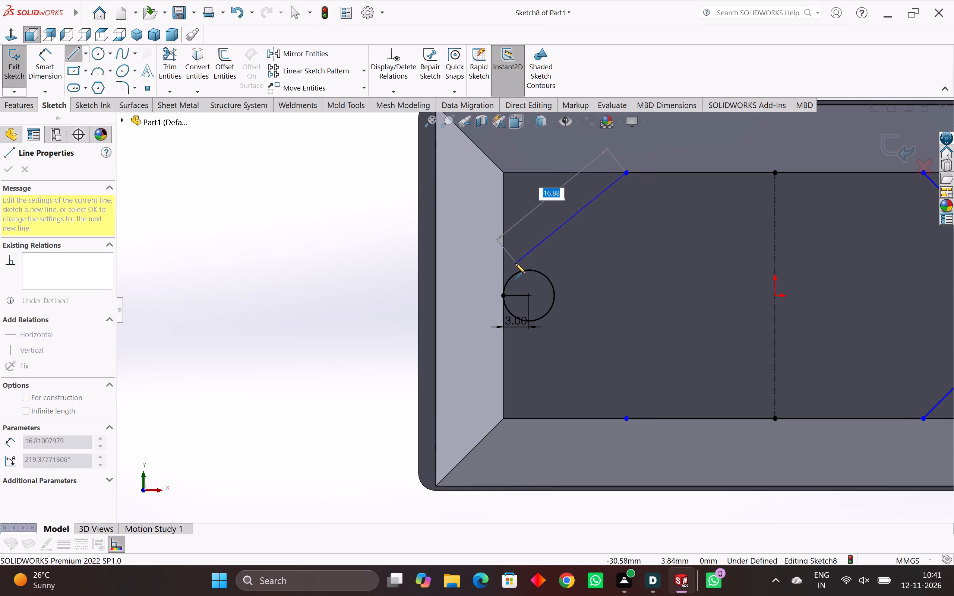
{"action": "left_click", "coordinate": [506, 273]}
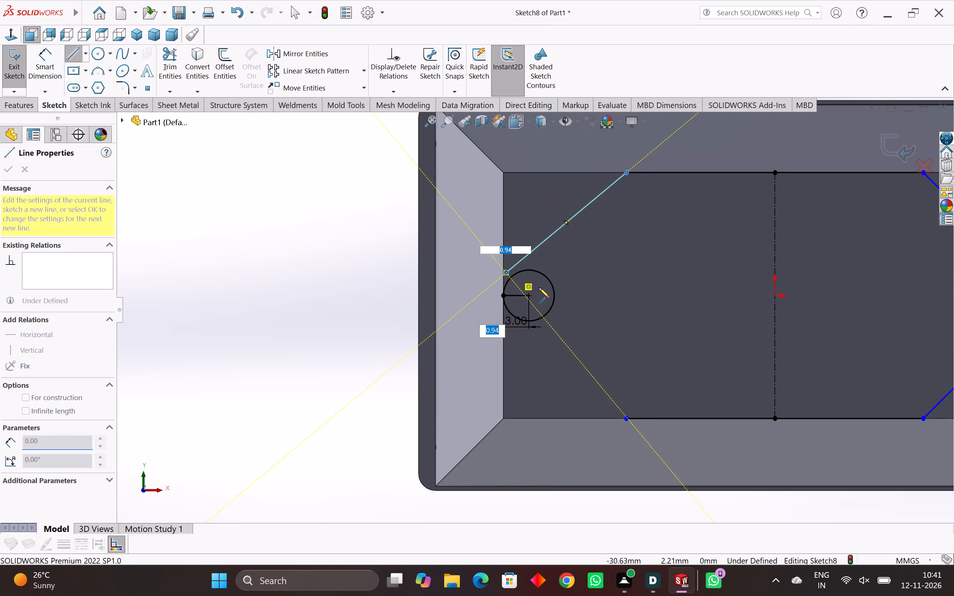
{"action": "key", "text": "Escape"}
{"action": "key", "text": "Escape"}
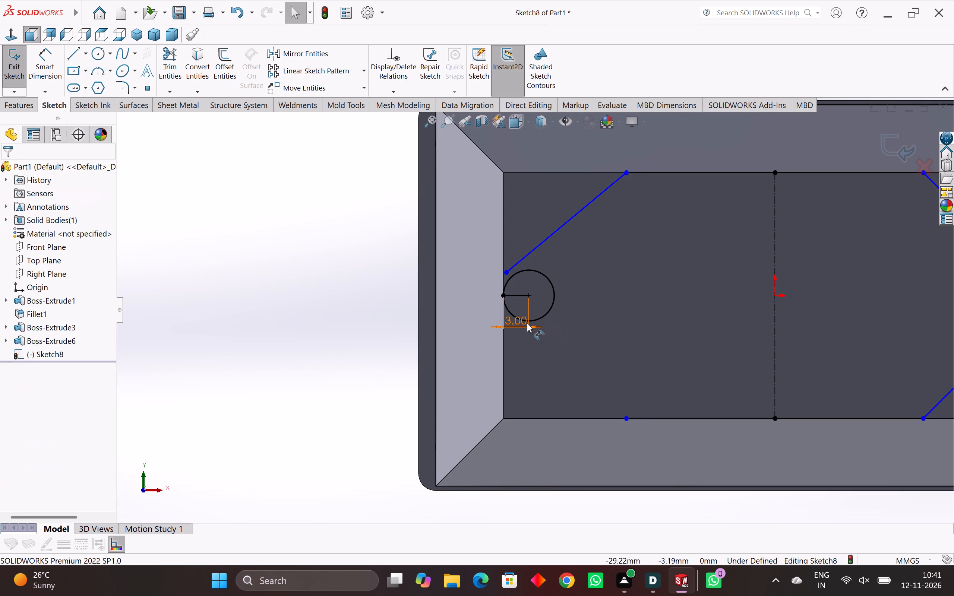
{"action": "key", "text": "Escape"}
{"action": "key", "text": "Escape"}
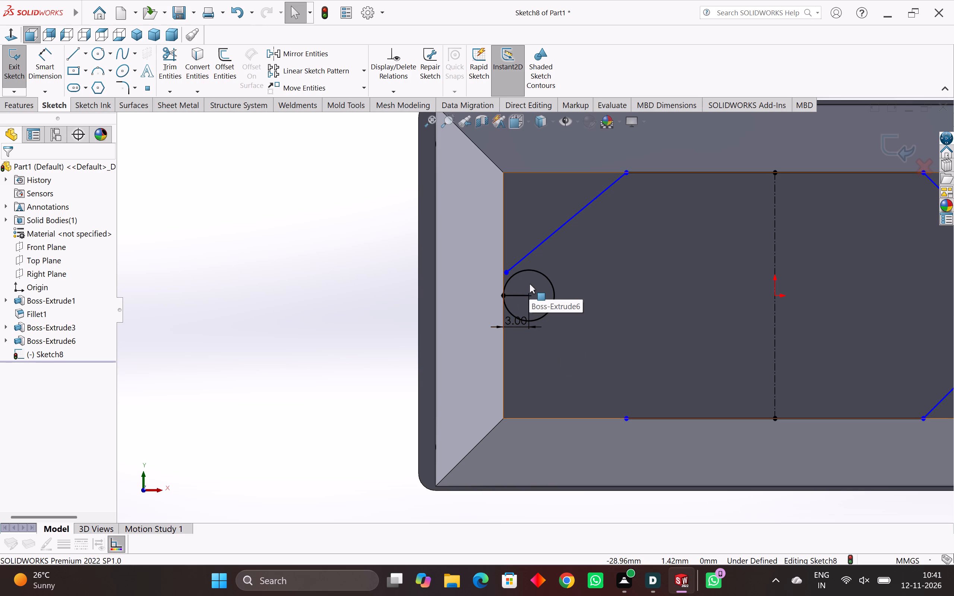
Add a tangent relation between the circle and the new upper angled line.
{"action": "left_click_drag", "start_coordinate": [530, 284], "coordinate": [509, 249]}
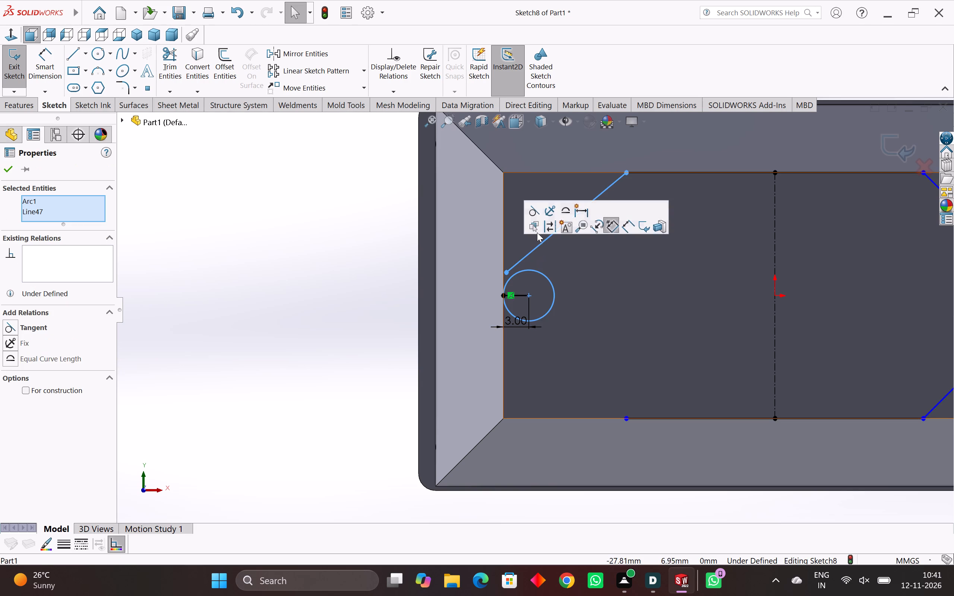
{"action": "left_click", "coordinate": [534, 208]}
{"action": "left_click", "coordinate": [636, 308]}
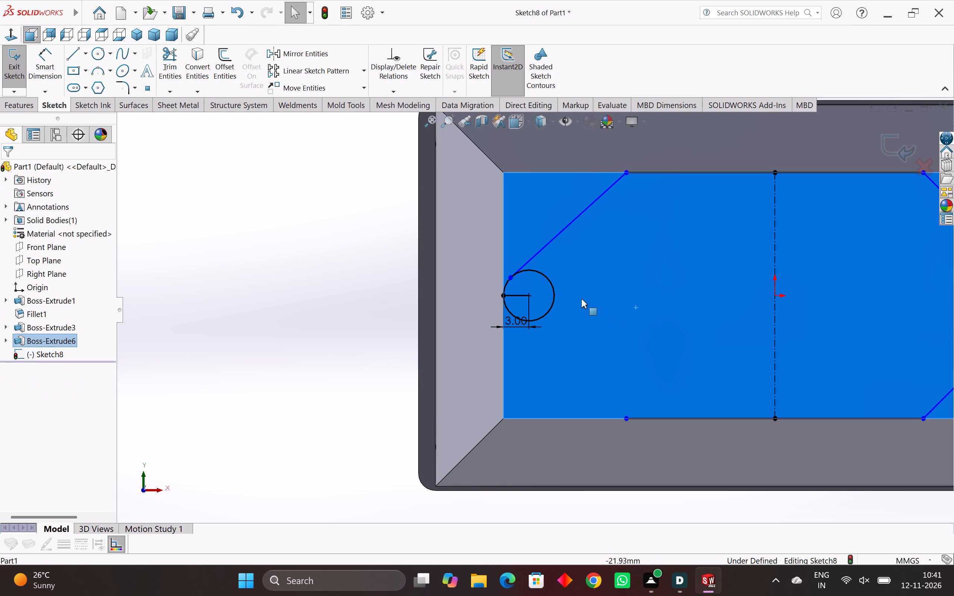
{"action": "left_click", "coordinate": [388, 261]}
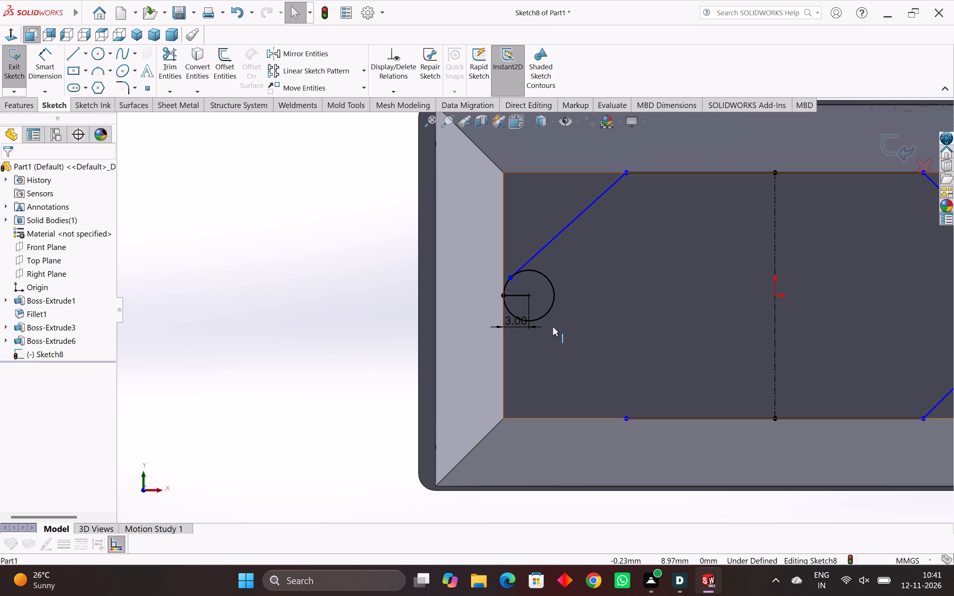
Draw an angled line from the left end of the profile's lower horizontal line to just below the circle's left side.
{"action": "scroll", "coordinate": [527, 294], "scroll_direction": "up", "scroll_amount": 10}
{"action": "scroll", "coordinate": [472, 217], "scroll_direction": "up", "scroll_amount": 4}
{"action": "scroll", "coordinate": [452, 210], "scroll_direction": "down", "scroll_amount": 4}
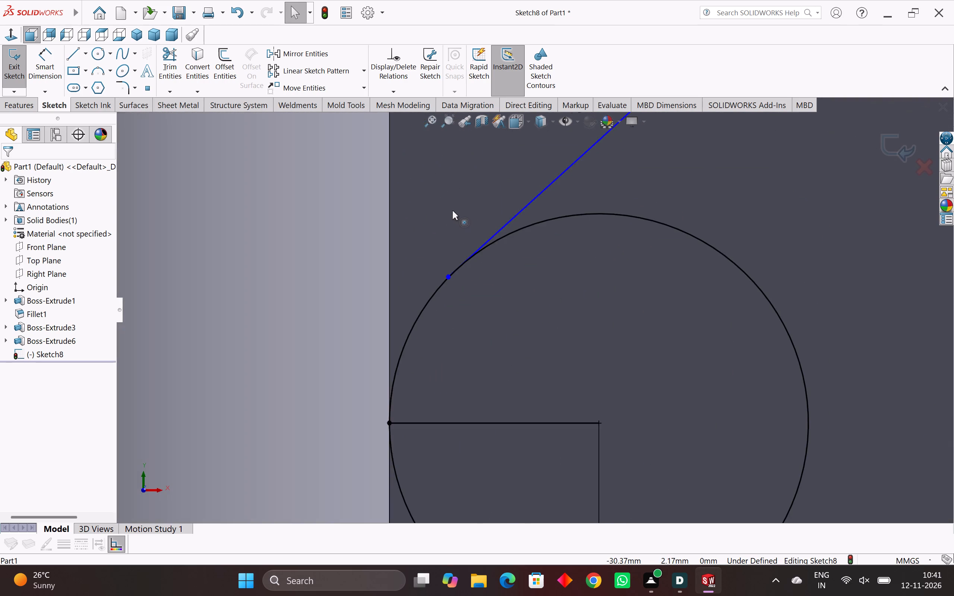
{"action": "scroll", "coordinate": [452, 210], "scroll_direction": "down", "scroll_amount": 5}
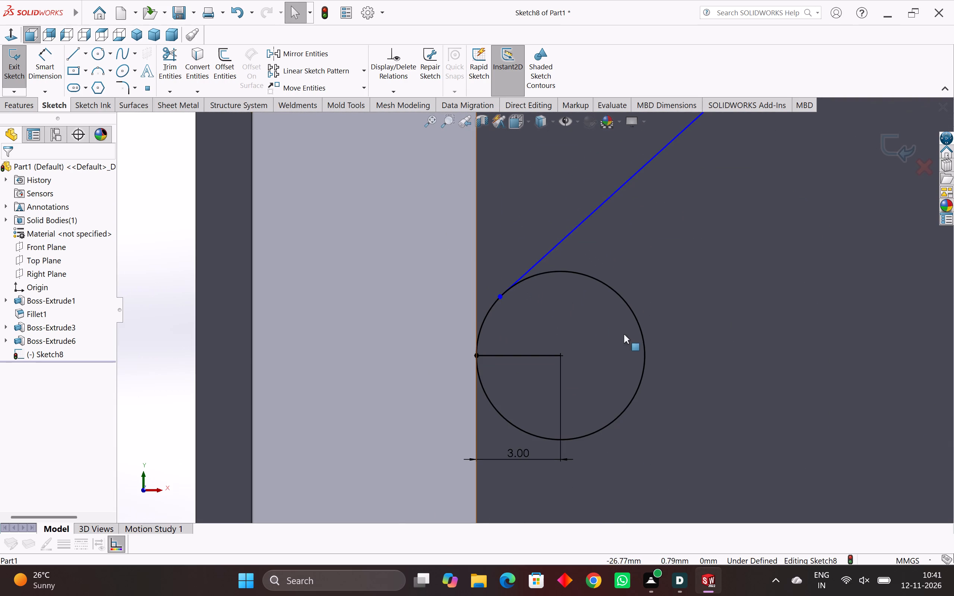
{"action": "scroll", "coordinate": [624, 334], "scroll_direction": "down", "scroll_amount": 8}
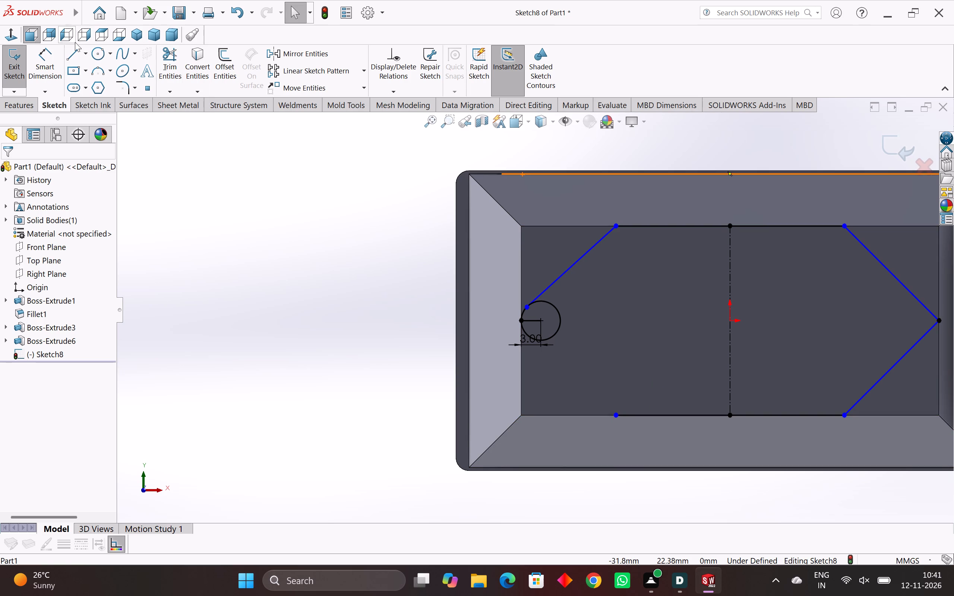
{"action": "left_click", "coordinate": [75, 52]}
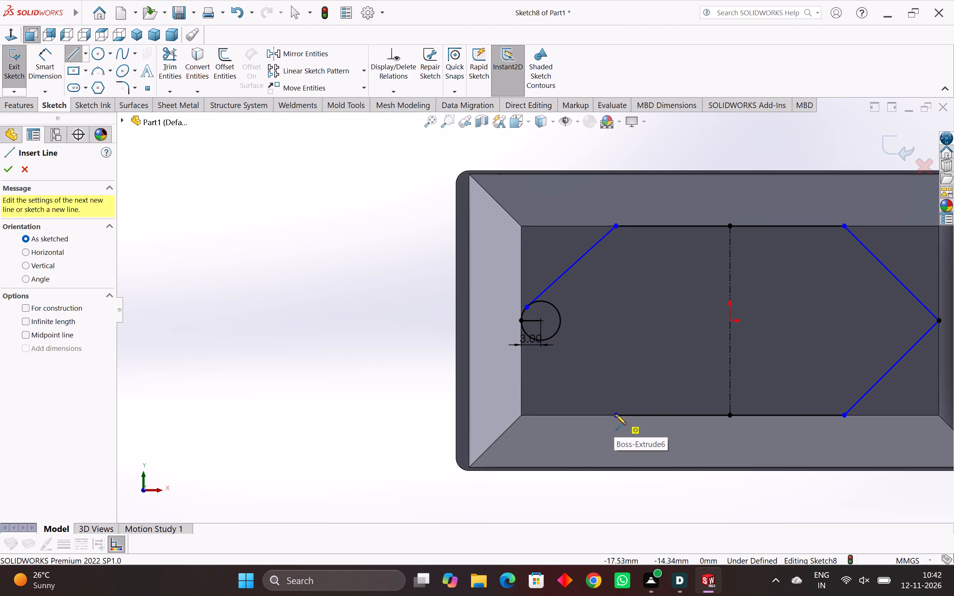
{"action": "left_click", "coordinate": [616, 414]}
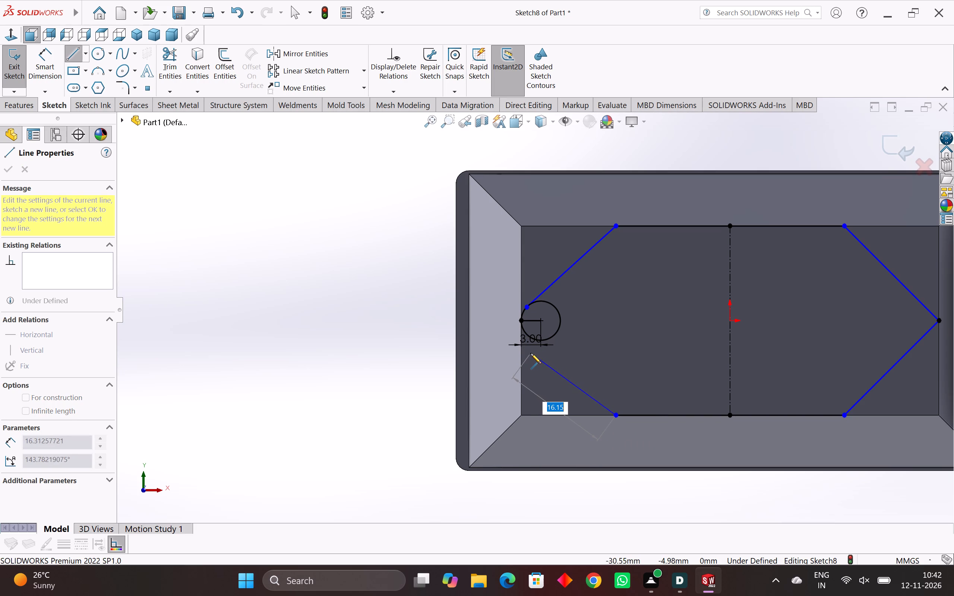
{"action": "left_click", "coordinate": [530, 347]}
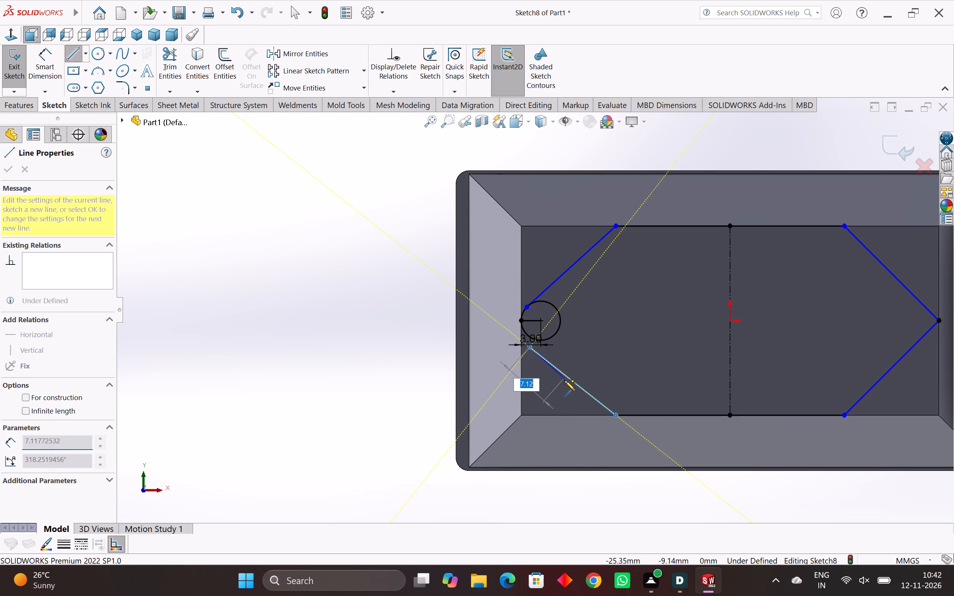
{"action": "key", "text": "Escape"}
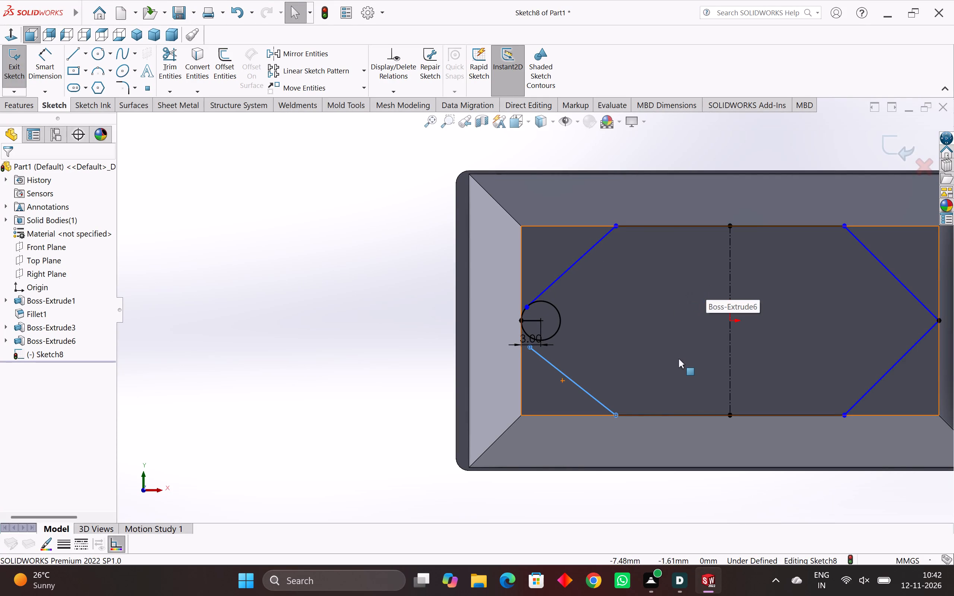
Move the free end of the lower angled line up and outward, closer to the circle's lower left side.
{"action": "scroll", "coordinate": [552, 358], "scroll_direction": "up", "scroll_amount": 4}
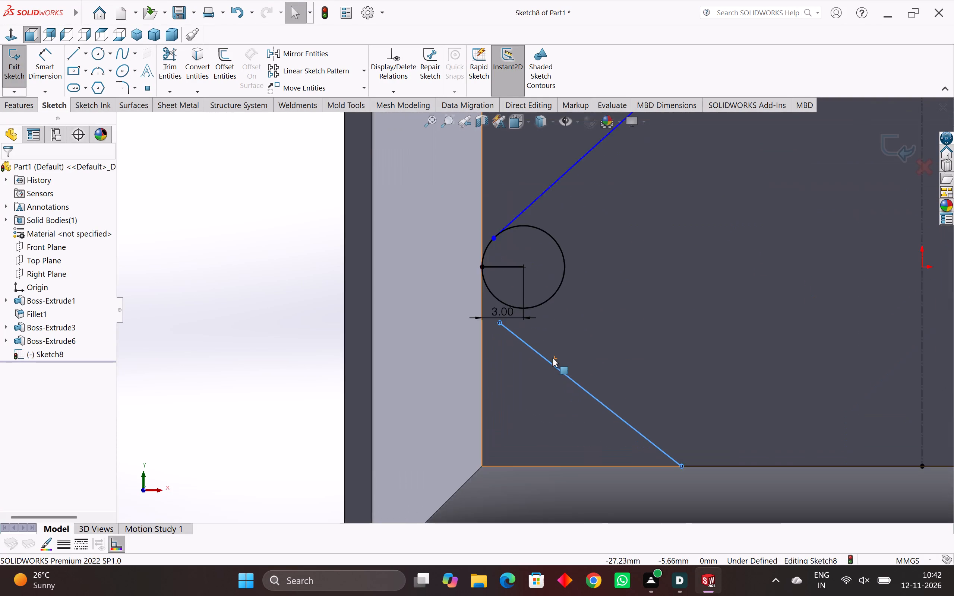
{"action": "scroll", "coordinate": [552, 358], "scroll_direction": "up", "scroll_amount": 5}
{"action": "key", "text": "Escape"}
{"action": "key", "text": "Escape"}
{"action": "scroll", "coordinate": [511, 305], "scroll_direction": "up", "scroll_amount": 3}
{"action": "scroll", "coordinate": [404, 279], "scroll_direction": "down", "scroll_amount": 4}
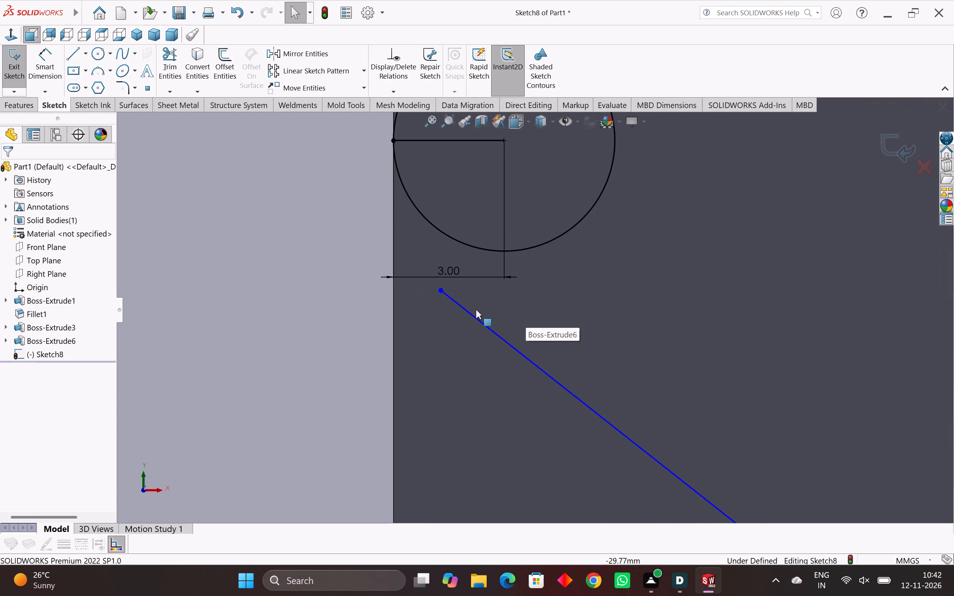
{"action": "scroll", "coordinate": [476, 310], "scroll_direction": "down", "scroll_amount": 3}
{"action": "left_click_drag", "start_coordinate": [481, 299], "coordinate": [475, 295]}
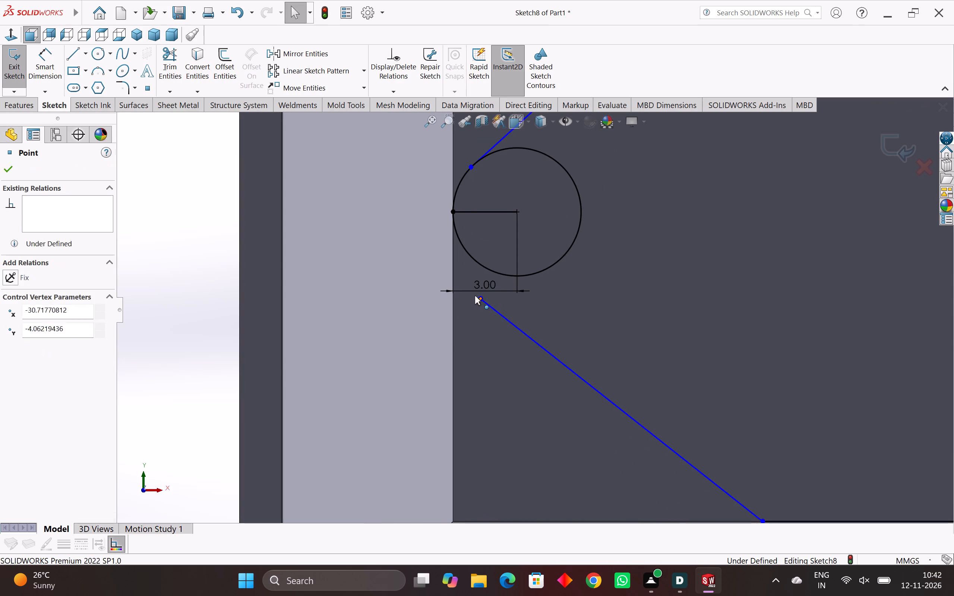
{"action": "left_click_drag", "start_coordinate": [475, 295], "coordinate": [464, 275]}
{"action": "key", "text": "Escape"}
{"action": "key", "text": "Escape"}
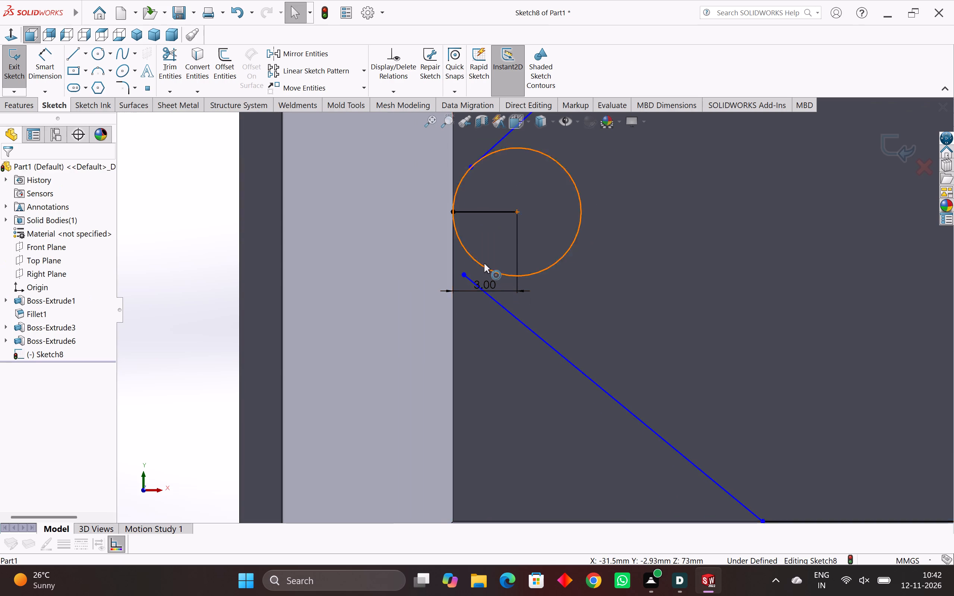
Add a tangent relation between the circle and the lower angled line.
{"action": "left_click_drag", "start_coordinate": [484, 252], "coordinate": [468, 283]}
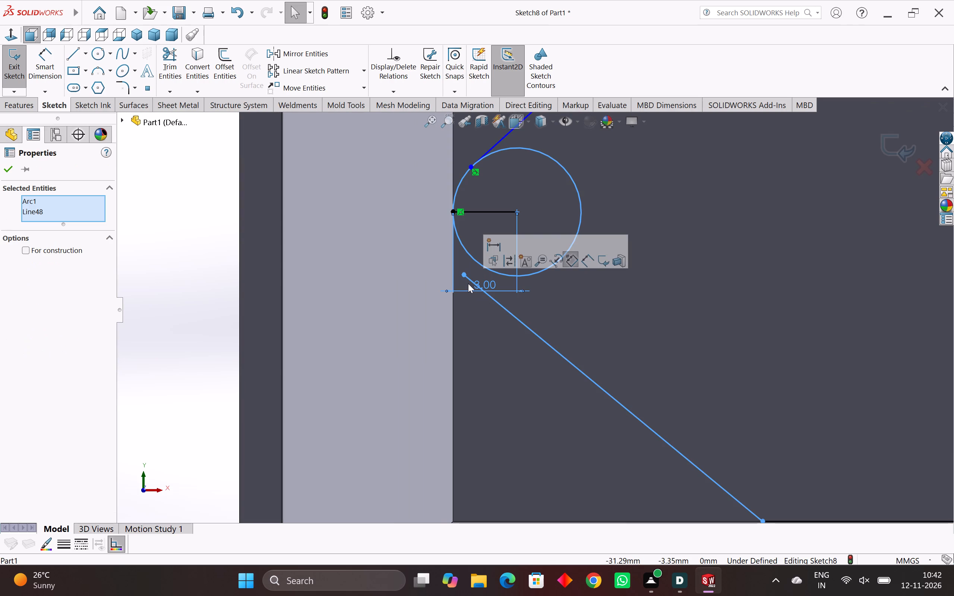
{"action": "key", "text": "Escape"}
{"action": "key", "text": "Escape"}
{"action": "left_click_drag", "start_coordinate": [559, 245], "coordinate": [558, 275]}
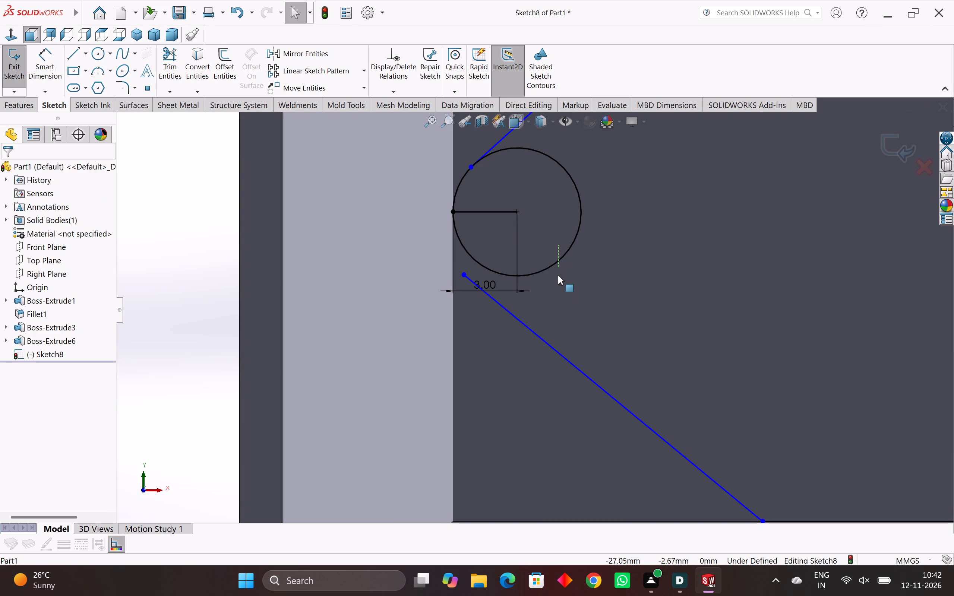
{"action": "left_click_drag", "start_coordinate": [558, 275], "coordinate": [531, 344]}
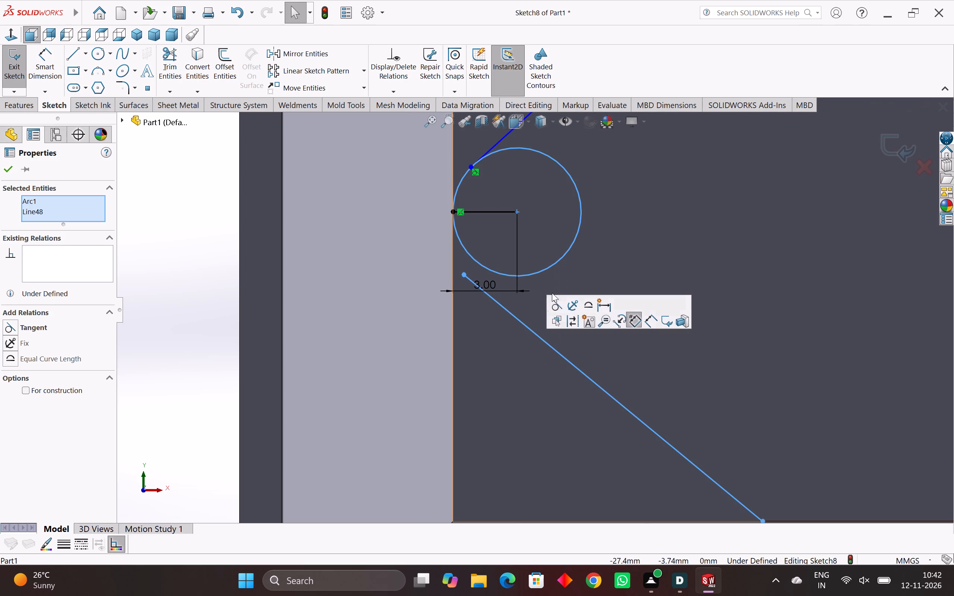
{"action": "left_click", "coordinate": [554, 307]}
{"action": "scroll", "coordinate": [515, 235], "scroll_direction": "down", "scroll_amount": 2}
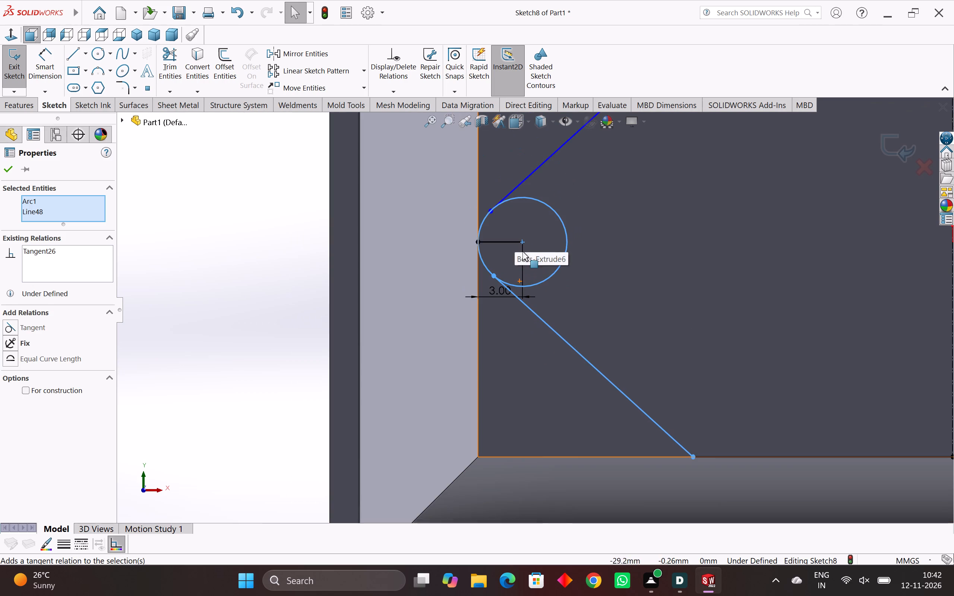
{"action": "scroll", "coordinate": [528, 257], "scroll_direction": "down", "scroll_amount": 3}
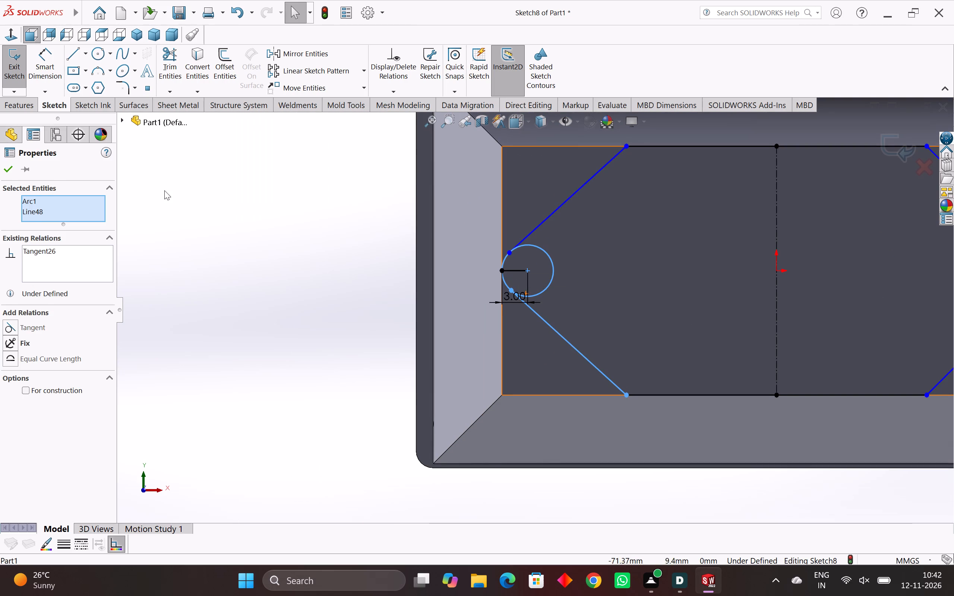
{"action": "left_click", "coordinate": [164, 190]}
Examine how the upper and lower angled lines meet the circle at their tangent ends.
{"action": "scroll", "coordinate": [541, 283], "scroll_direction": "up", "scroll_amount": 9}
{"action": "scroll", "coordinate": [467, 249], "scroll_direction": "down", "scroll_amount": 1}
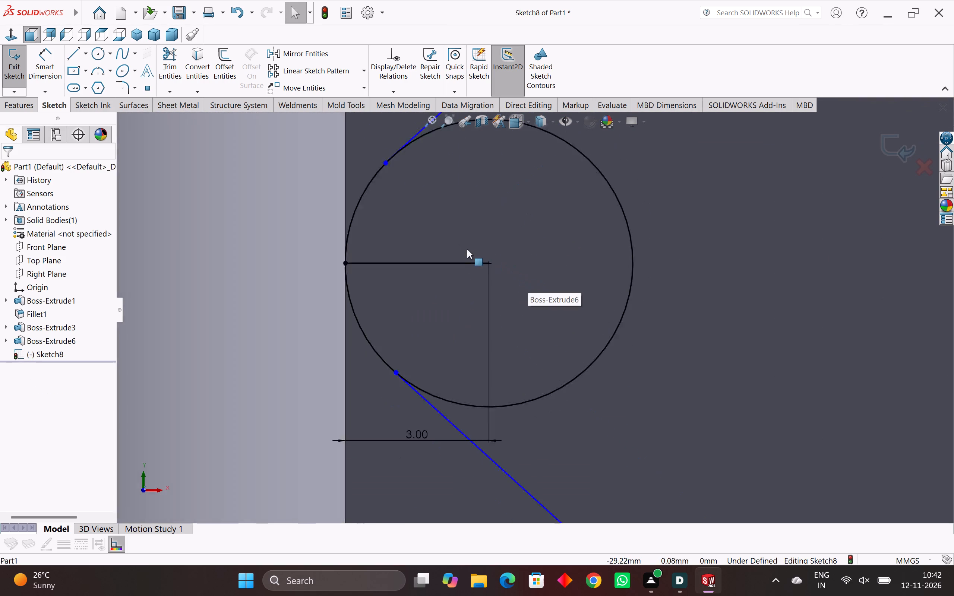
{"action": "scroll", "coordinate": [467, 249], "scroll_direction": "down", "scroll_amount": 1}
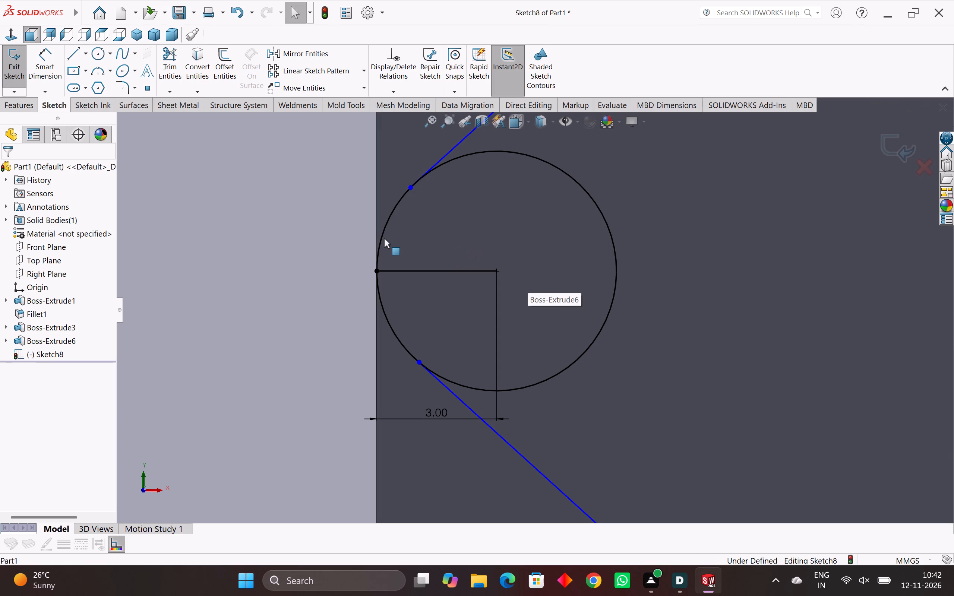
{"action": "scroll", "coordinate": [414, 237], "scroll_direction": "down", "scroll_amount": 2}
{"action": "scroll", "coordinate": [454, 260], "scroll_direction": "down", "scroll_amount": 1}
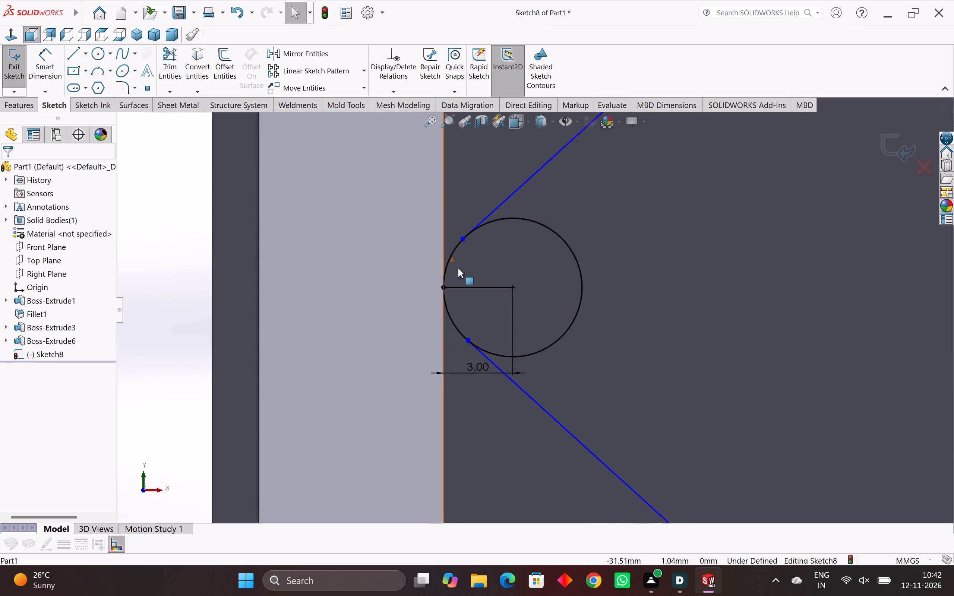
{"action": "scroll", "coordinate": [458, 268], "scroll_direction": "down", "scroll_amount": 1}
{"action": "scroll", "coordinate": [487, 294], "scroll_direction": "up", "scroll_amount": 4}
{"action": "scroll", "coordinate": [487, 294], "scroll_direction": "down", "scroll_amount": 4}
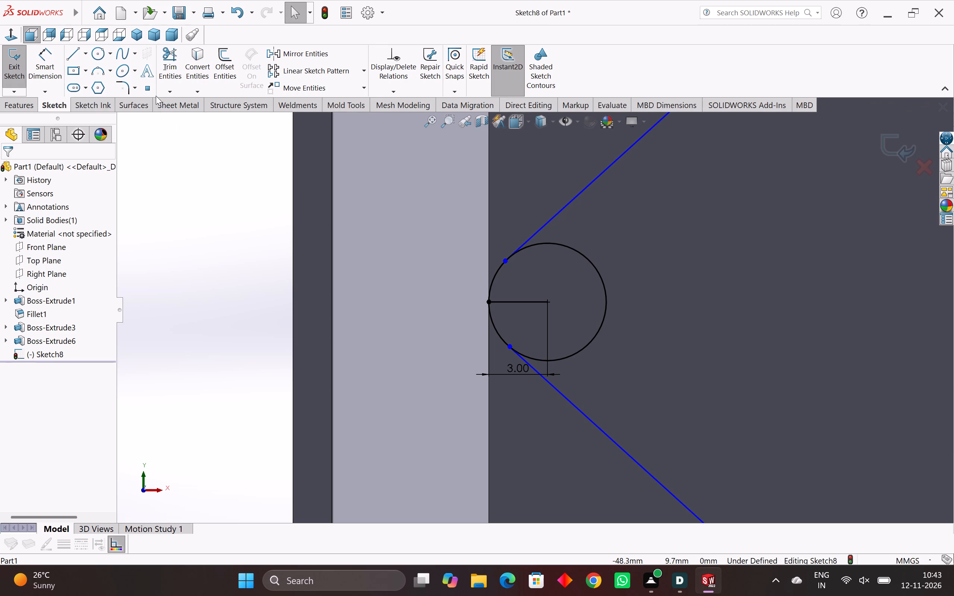
{"action": "key", "text": "Escape"}
{"action": "key", "text": "Escape"}
{"action": "key", "text": "Escape"}
{"action": "key", "text": "Escape"}
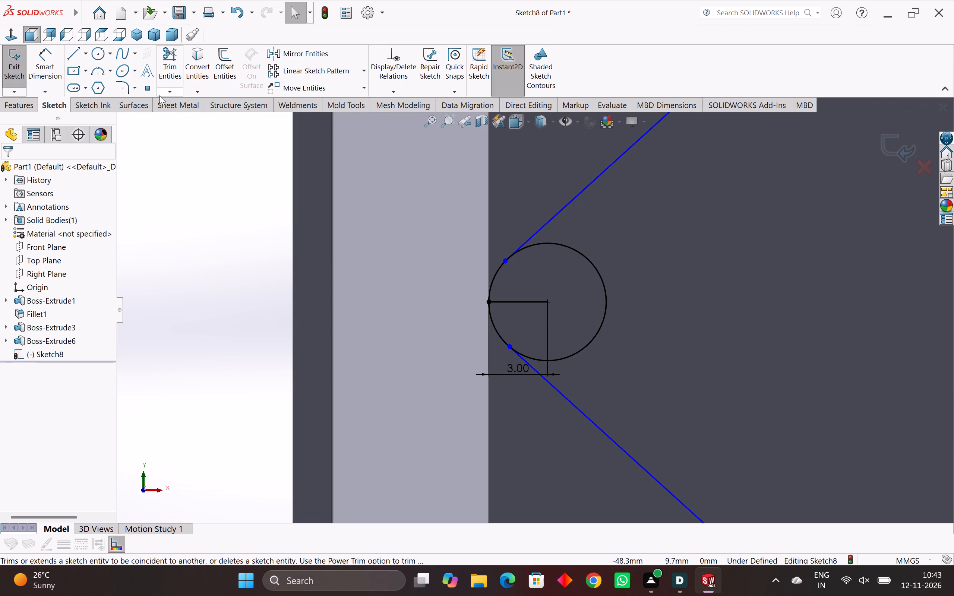
{"action": "key", "text": "Escape"}
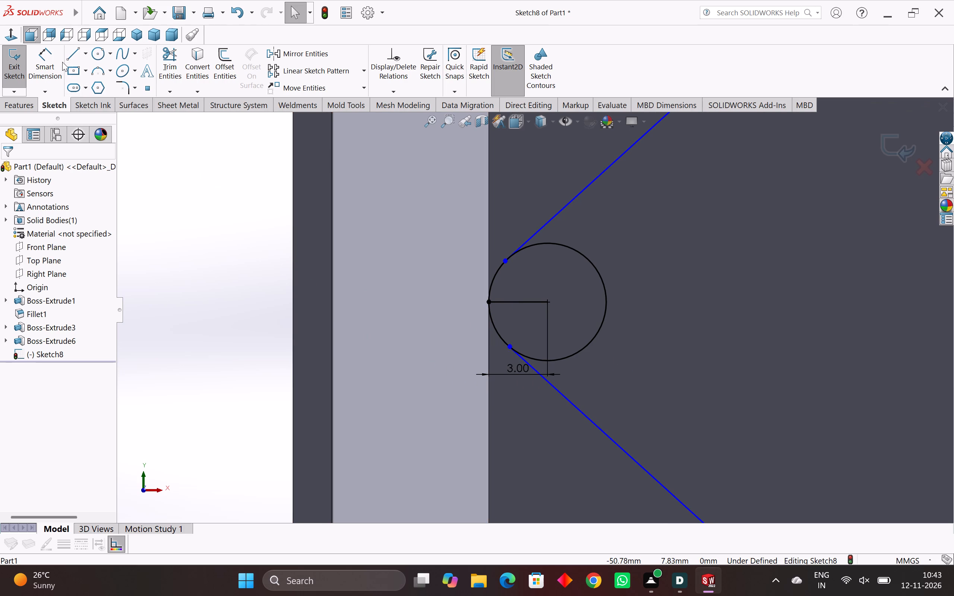
Start trimming the circle with Power trim, closing in on where the two angled lines meet it.
{"action": "left_click", "coordinate": [165, 56]}
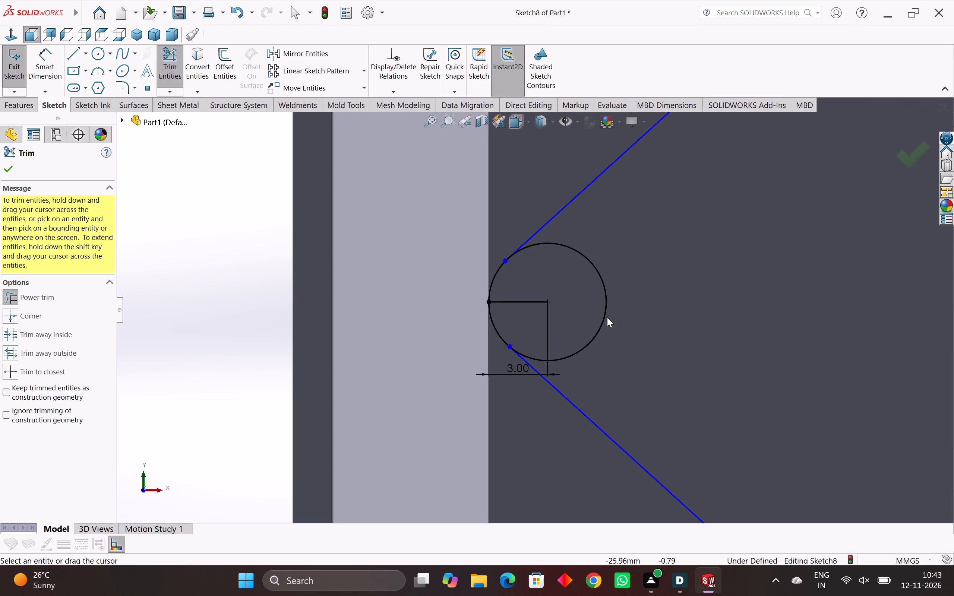
{"action": "scroll", "coordinate": [472, 292], "scroll_direction": "up", "scroll_amount": 3}
{"action": "scroll", "coordinate": [543, 371], "scroll_direction": "up", "scroll_amount": 4}
{"action": "scroll", "coordinate": [540, 413], "scroll_direction": "up", "scroll_amount": 4}
{"action": "scroll", "coordinate": [506, 359], "scroll_direction": "up", "scroll_amount": 5}
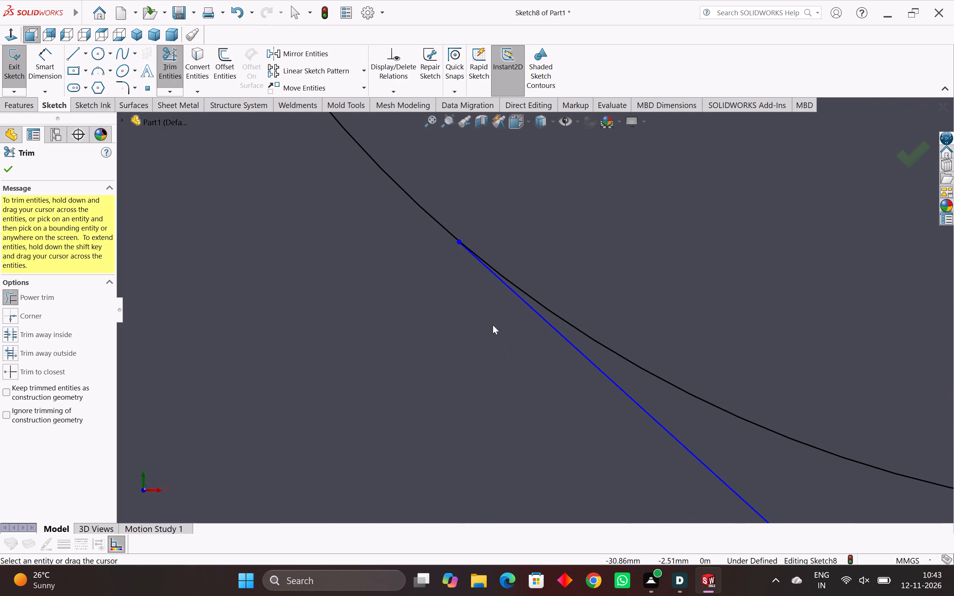
{"action": "scroll", "coordinate": [490, 316], "scroll_direction": "down", "scroll_amount": 12}
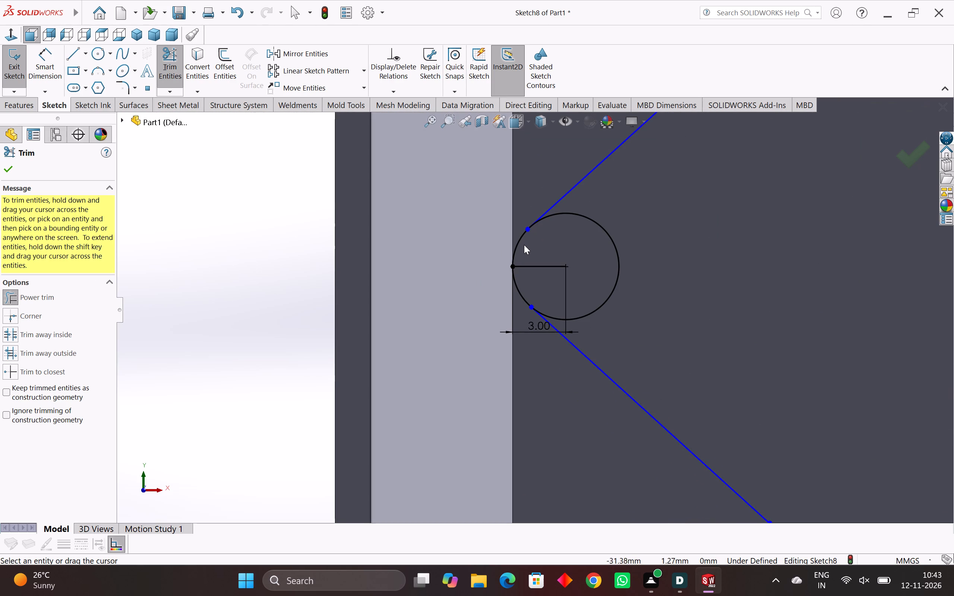
{"action": "scroll", "coordinate": [526, 246], "scroll_direction": "up", "scroll_amount": 3}
{"action": "scroll", "coordinate": [568, 231], "scroll_direction": "up", "scroll_amount": 5}
{"action": "scroll", "coordinate": [524, 226], "scroll_direction": "up", "scroll_amount": 5}
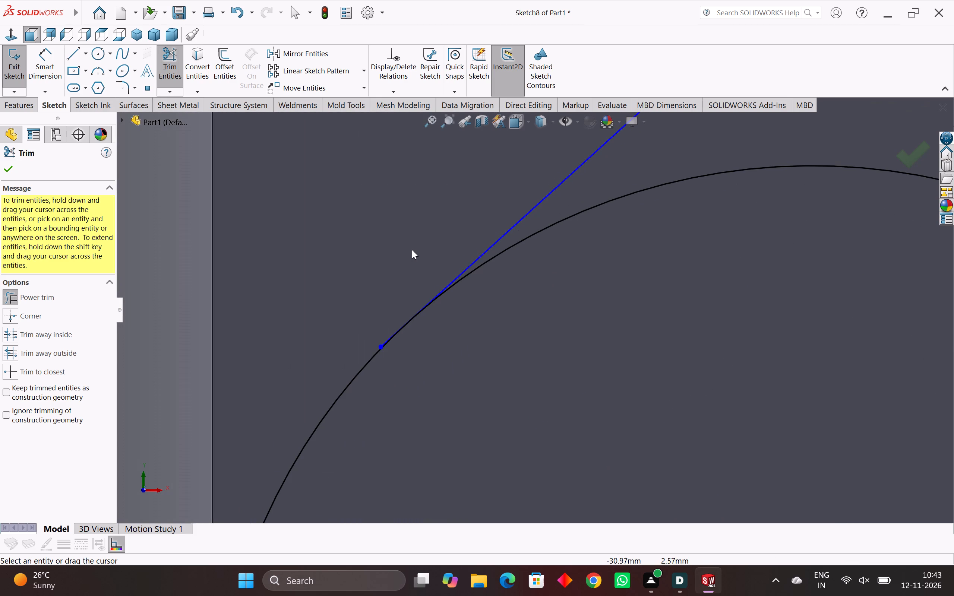
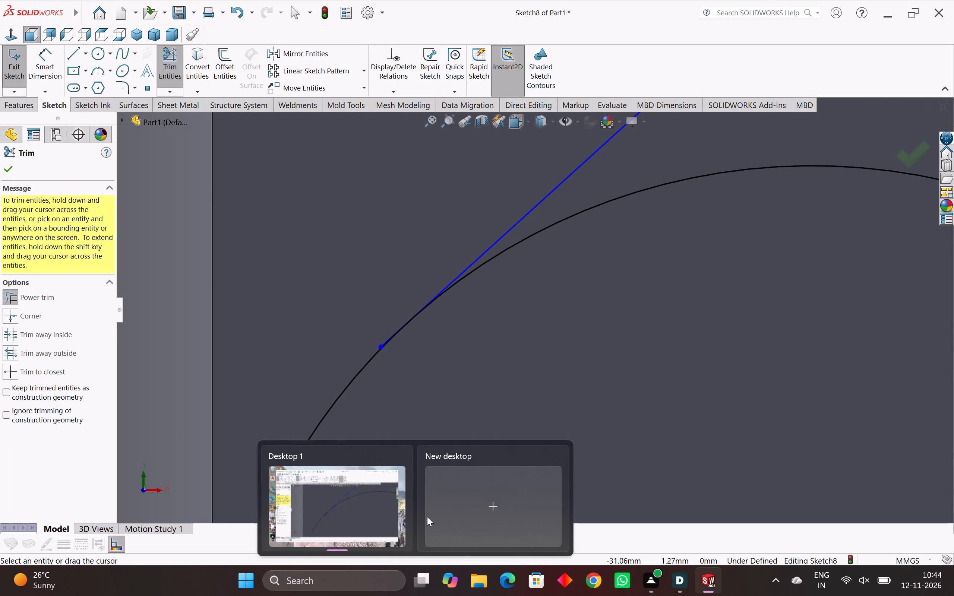
Trim the overshooting end of the upper angled line back to the circle using Trim to closest.
{"action": "left_click", "coordinate": [401, 372]}
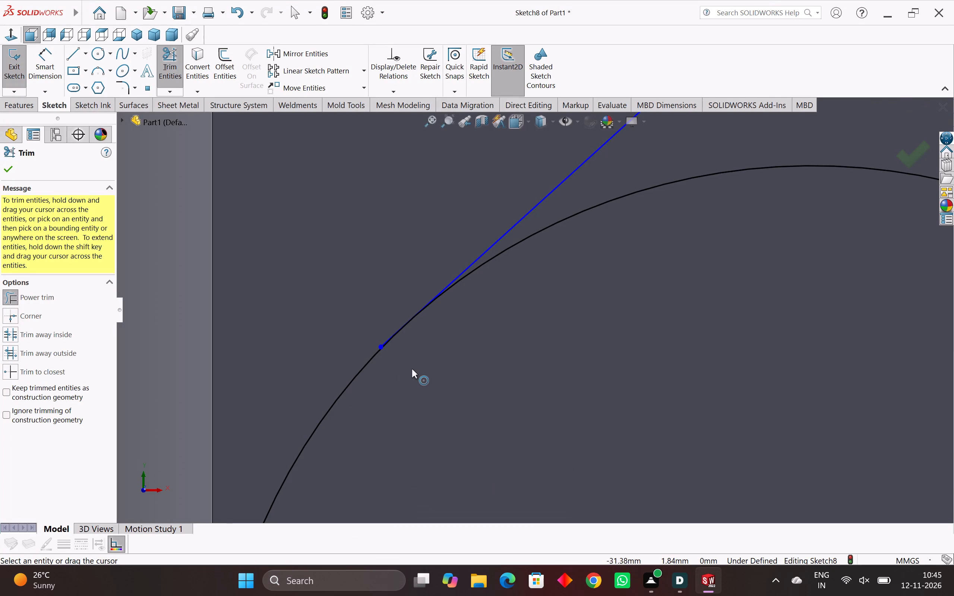
{"action": "scroll", "coordinate": [402, 356], "scroll_direction": "up", "scroll_amount": 3}
{"action": "scroll", "coordinate": [393, 323], "scroll_direction": "up", "scroll_amount": 4}
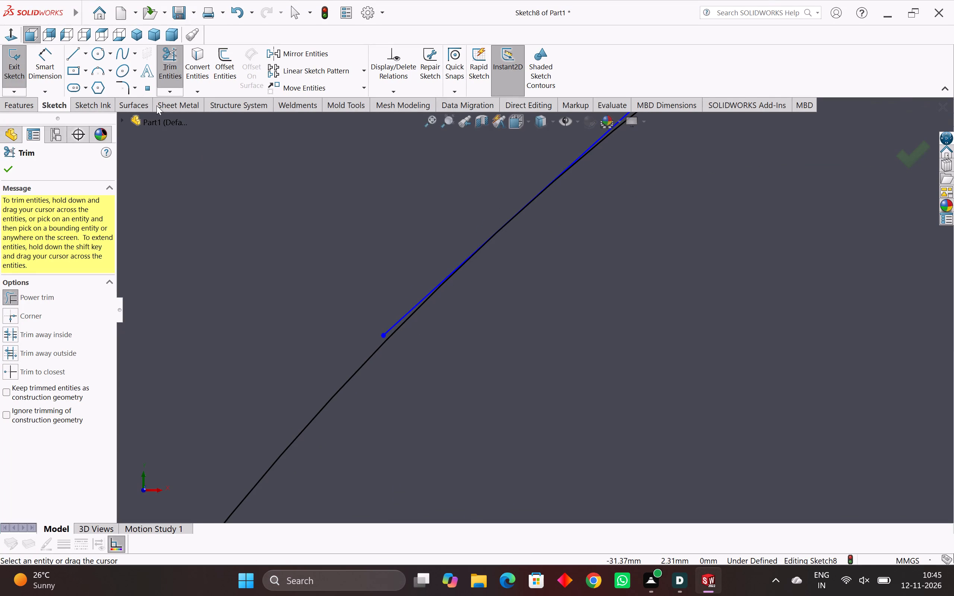
{"action": "scroll", "coordinate": [409, 308], "scroll_direction": "up", "scroll_amount": 4}
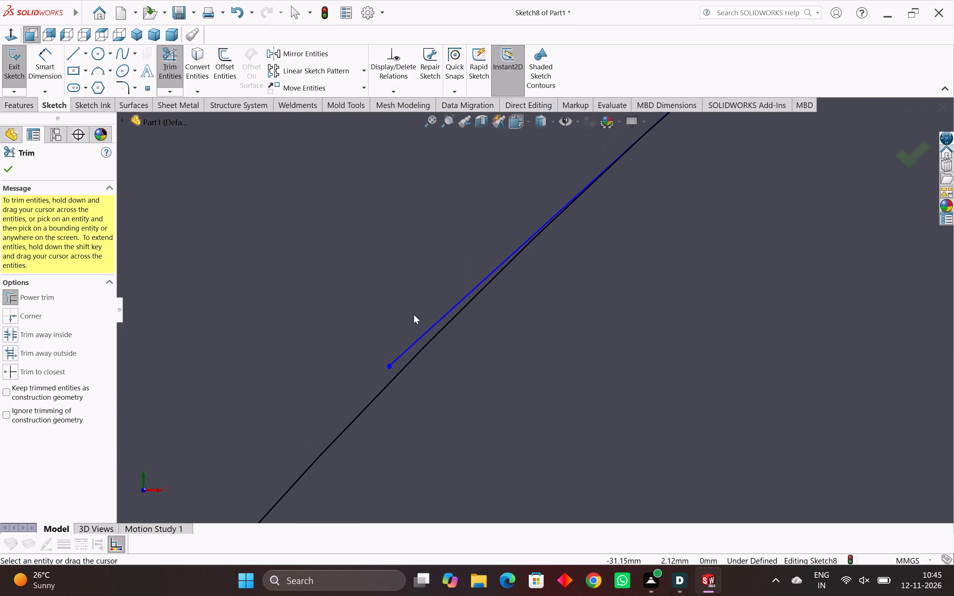
{"action": "left_click", "coordinate": [414, 343]}
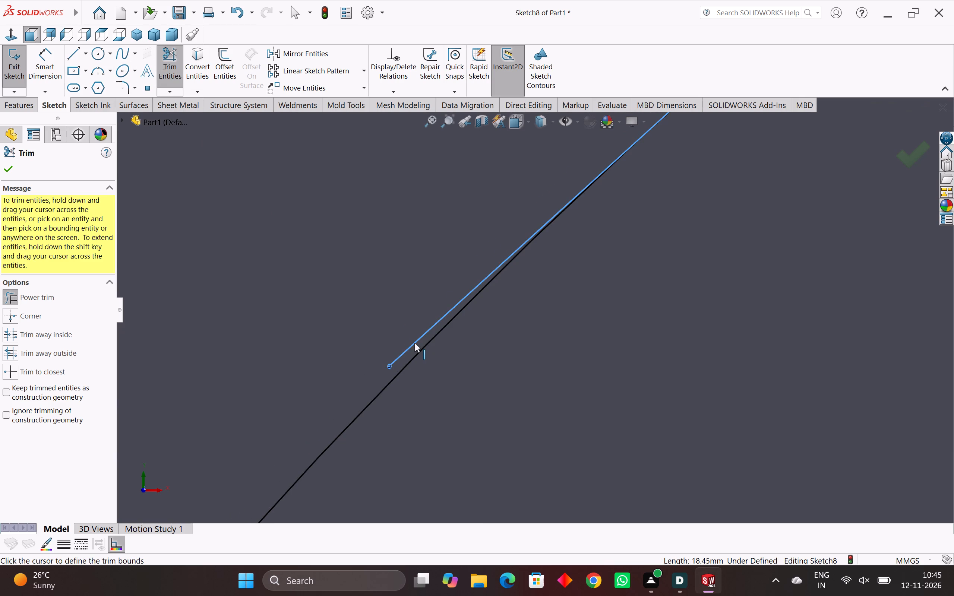
{"action": "scroll", "coordinate": [415, 343], "scroll_direction": "down", "scroll_amount": 4}
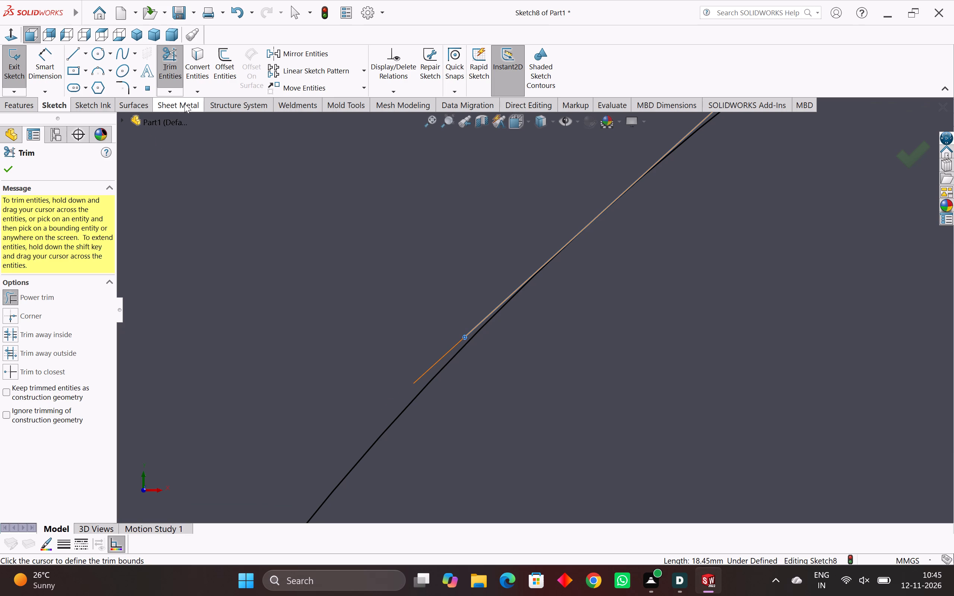
{"action": "left_click", "coordinate": [342, 330]}
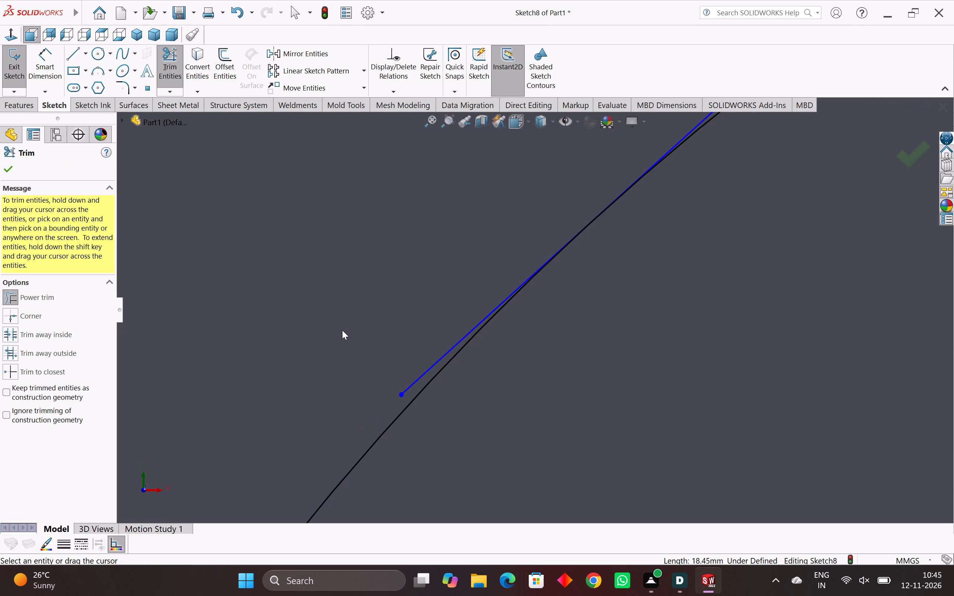
{"action": "left_click", "coordinate": [22, 372]}
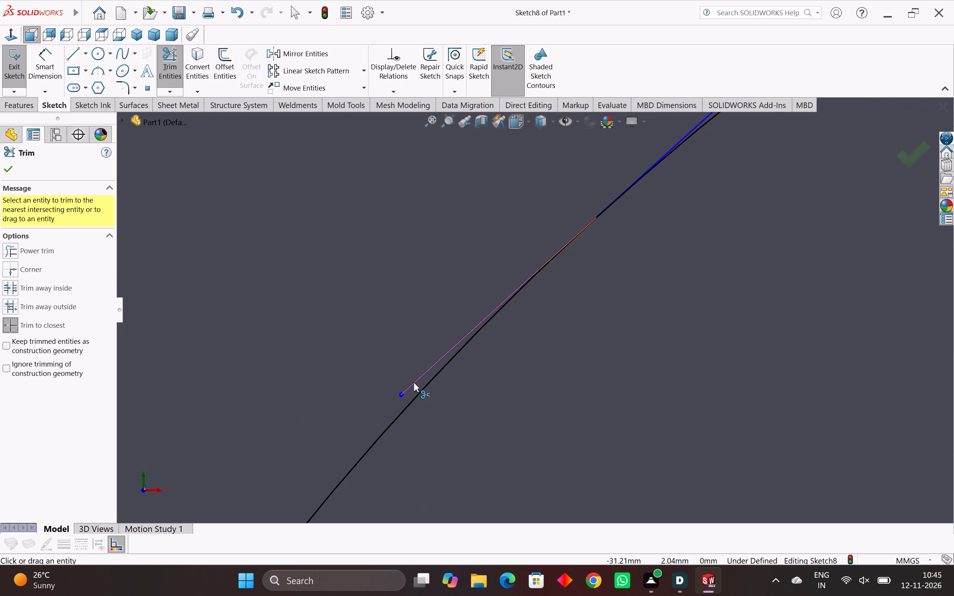
{"action": "left_click", "coordinate": [414, 381]}
Trim away the horizontal line running from the circle's center to its leftmost point.
{"action": "scroll", "coordinate": [631, 328], "scroll_direction": "down", "scroll_amount": 16}
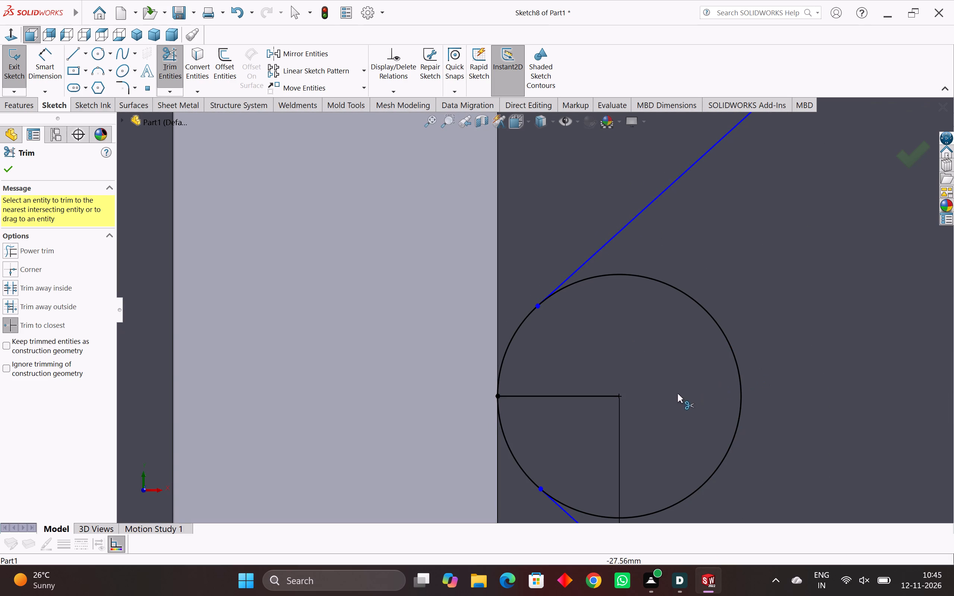
{"action": "scroll", "coordinate": [677, 401], "scroll_direction": "down", "scroll_amount": 4}
{"action": "scroll", "coordinate": [621, 398], "scroll_direction": "up", "scroll_amount": 4}
{"action": "scroll", "coordinate": [594, 375], "scroll_direction": "down", "scroll_amount": 5}
{"action": "scroll", "coordinate": [567, 349], "scroll_direction": "up", "scroll_amount": 5}
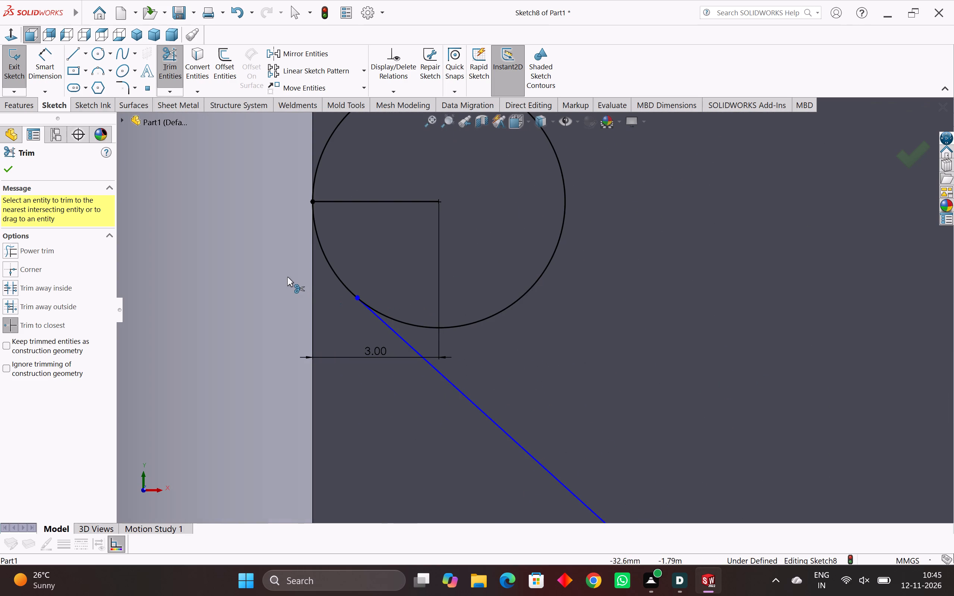
{"action": "left_click", "coordinate": [376, 202]}
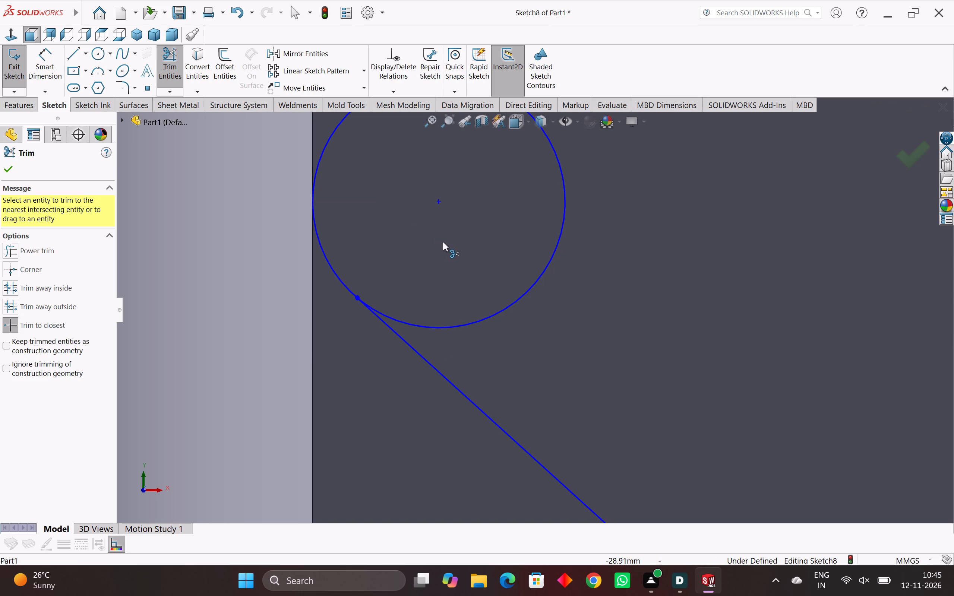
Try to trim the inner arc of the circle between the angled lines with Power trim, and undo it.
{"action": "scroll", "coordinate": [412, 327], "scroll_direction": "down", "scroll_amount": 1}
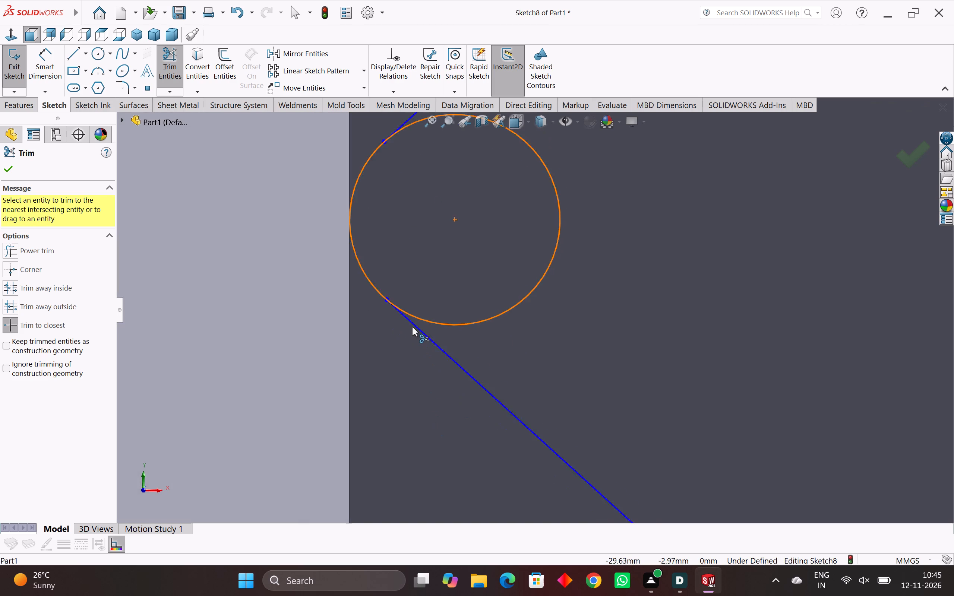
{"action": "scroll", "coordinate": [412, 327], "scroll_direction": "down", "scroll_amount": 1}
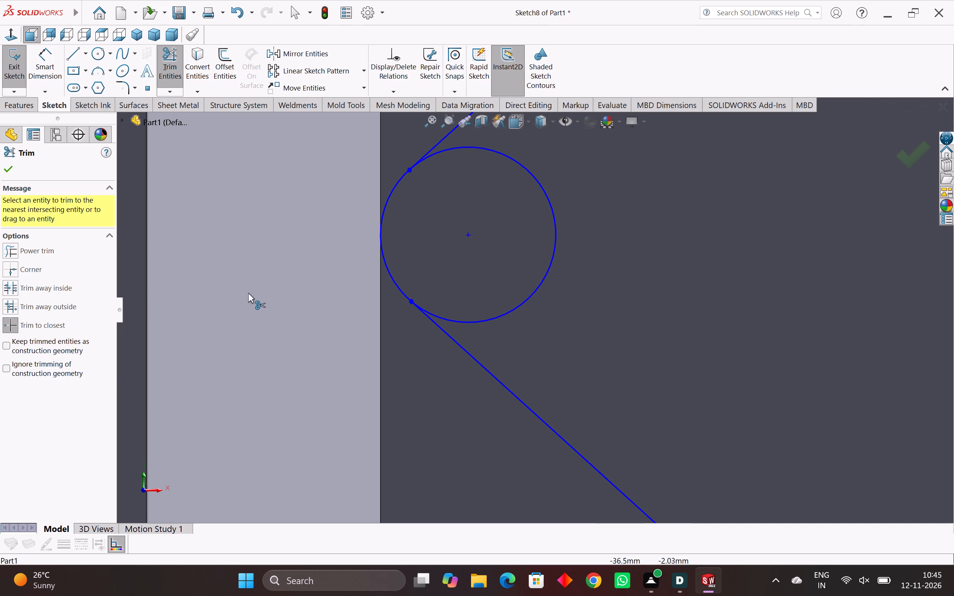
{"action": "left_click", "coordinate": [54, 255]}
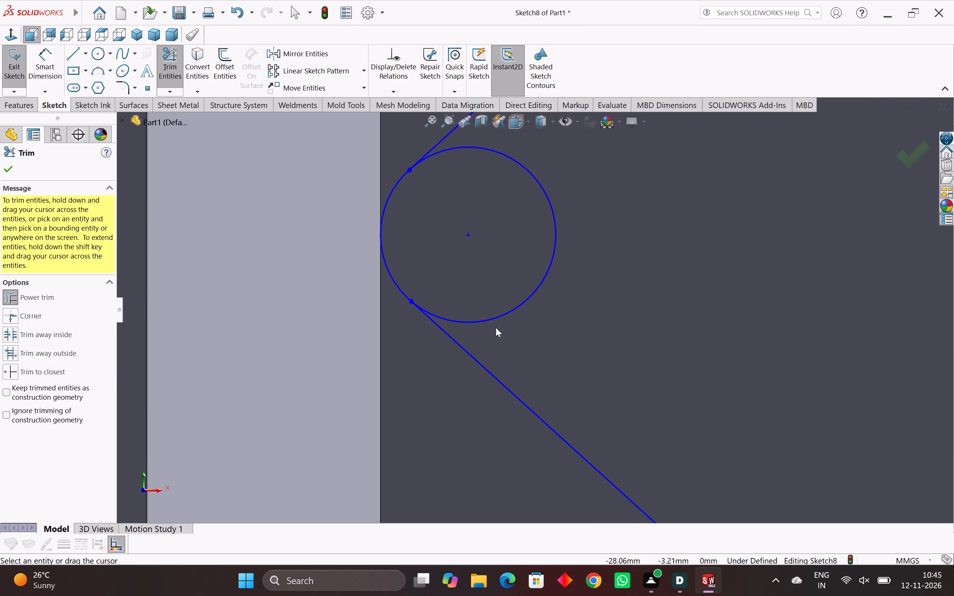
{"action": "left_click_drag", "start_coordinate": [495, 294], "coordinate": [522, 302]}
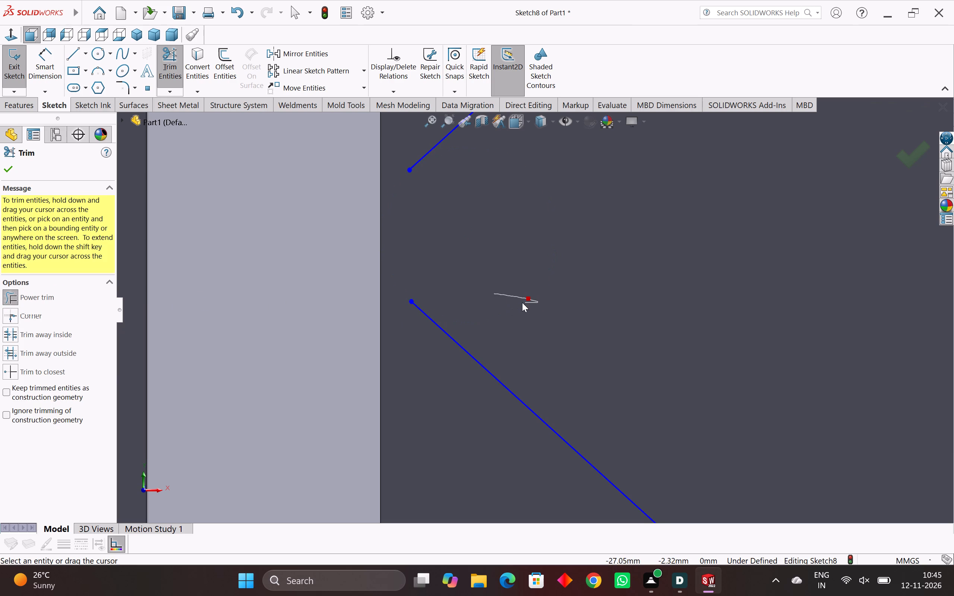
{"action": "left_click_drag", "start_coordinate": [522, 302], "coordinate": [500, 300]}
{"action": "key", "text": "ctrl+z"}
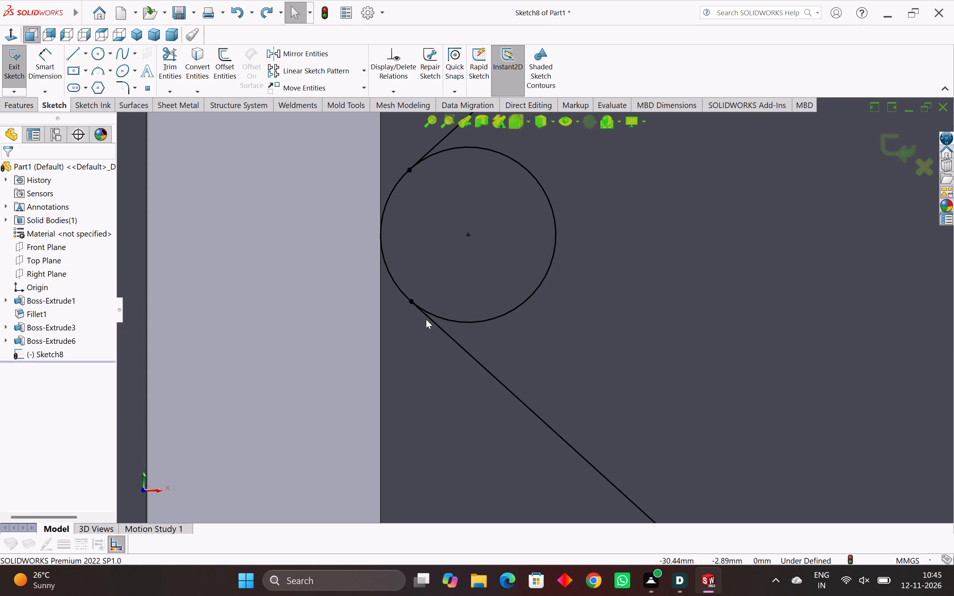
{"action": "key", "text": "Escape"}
Select the circle together with the lower angled line and make them tangent.
{"action": "scroll", "coordinate": [426, 319], "scroll_direction": "up", "scroll_amount": 10}
{"action": "scroll", "coordinate": [449, 234], "scroll_direction": "up", "scroll_amount": 5}
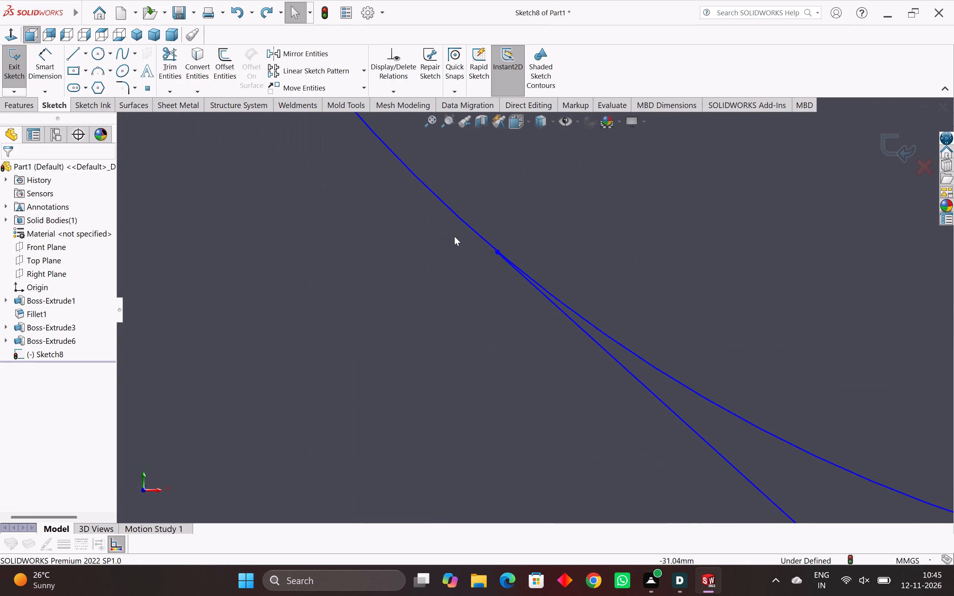
{"action": "scroll", "coordinate": [499, 244], "scroll_direction": "up", "scroll_amount": 5}
{"action": "scroll", "coordinate": [514, 285], "scroll_direction": "up", "scroll_amount": 4}
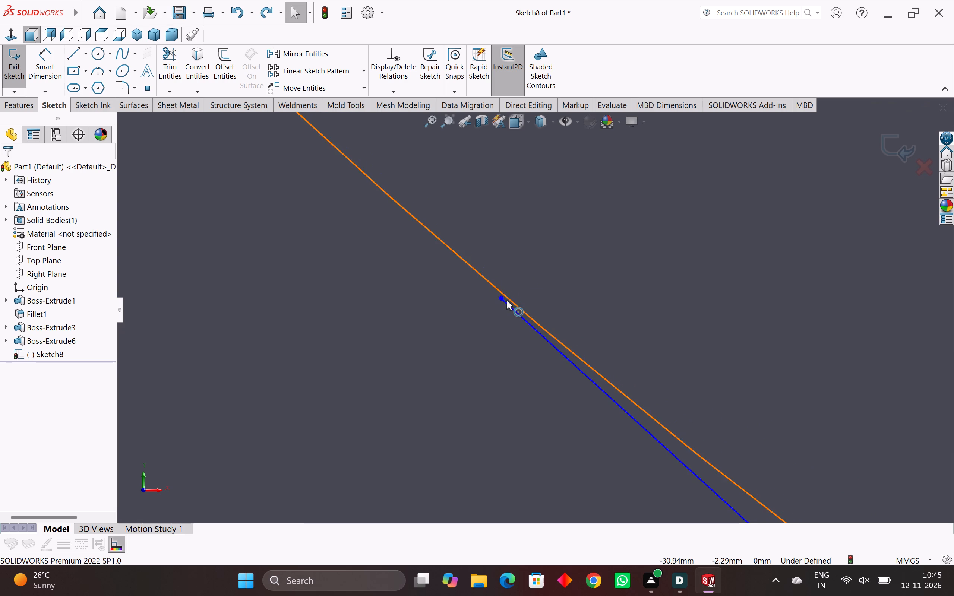
{"action": "scroll", "coordinate": [523, 306], "scroll_direction": "down", "scroll_amount": 12}
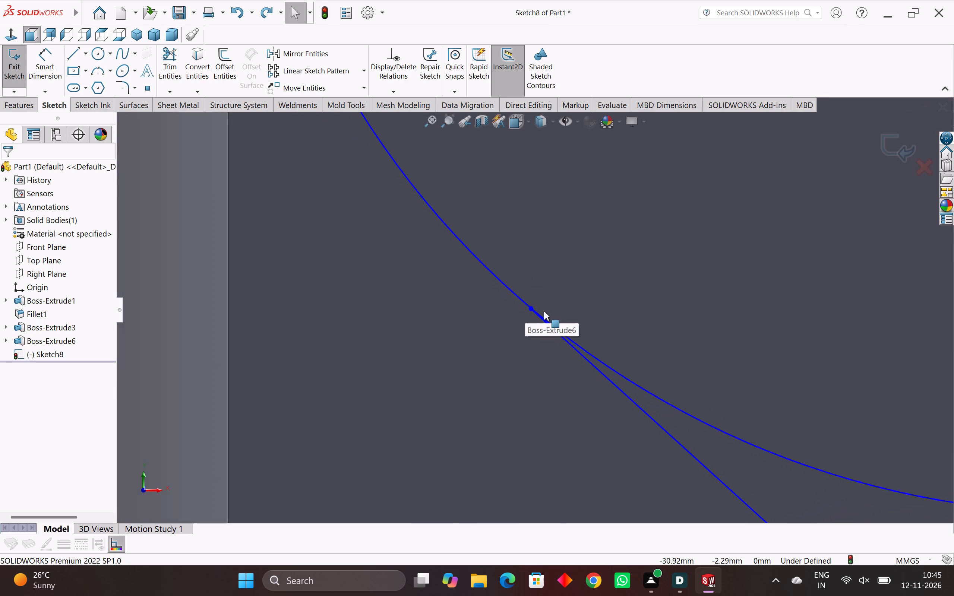
{"action": "scroll", "coordinate": [544, 311], "scroll_direction": "down", "scroll_amount": 10}
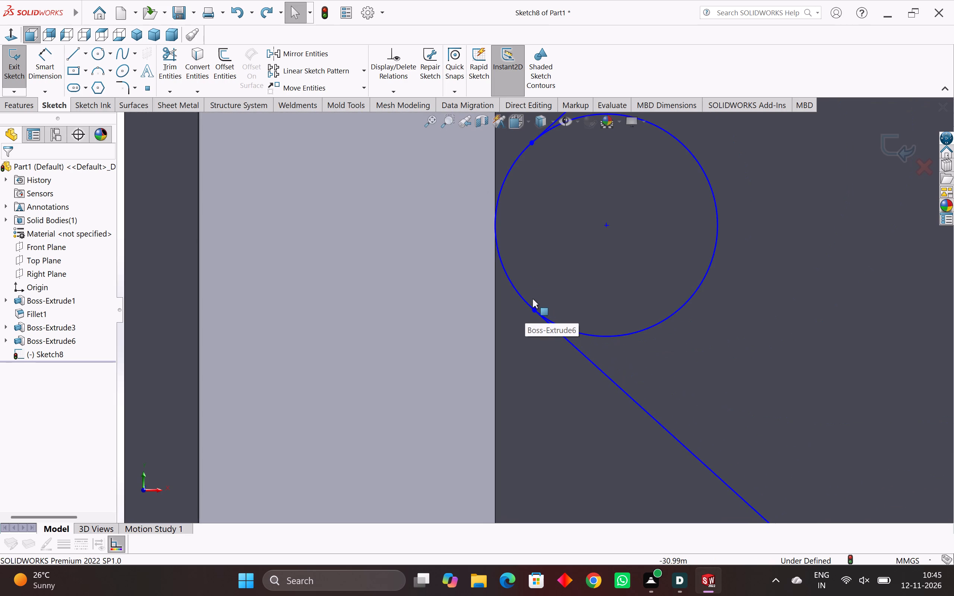
{"action": "key", "text": "Escape"}
{"action": "key", "text": "Escape"}
{"action": "left_click_drag", "start_coordinate": [553, 301], "coordinate": [533, 313]}
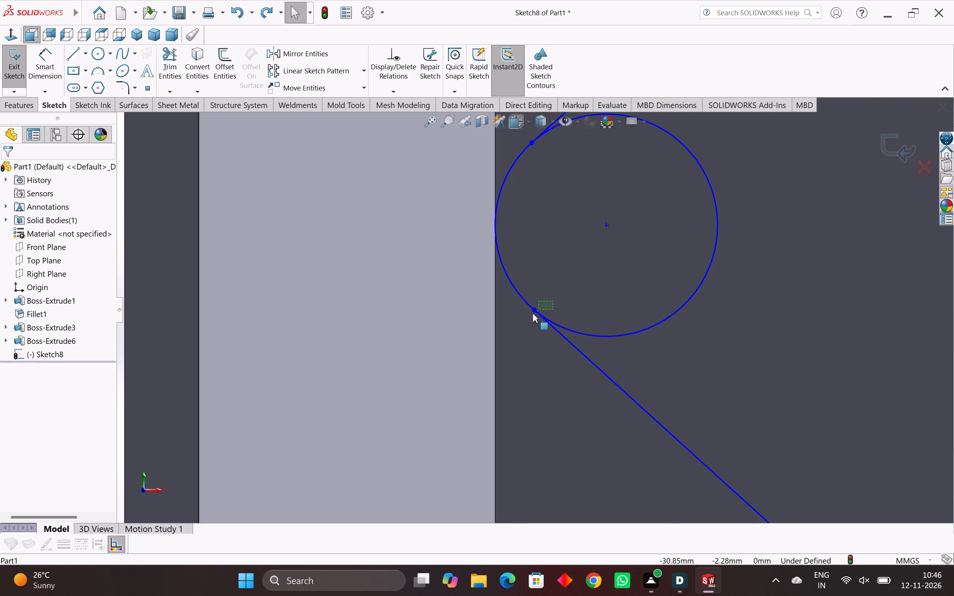
{"action": "left_click_drag", "start_coordinate": [533, 313], "coordinate": [527, 321]}
{"action": "left_click", "coordinate": [553, 285]}
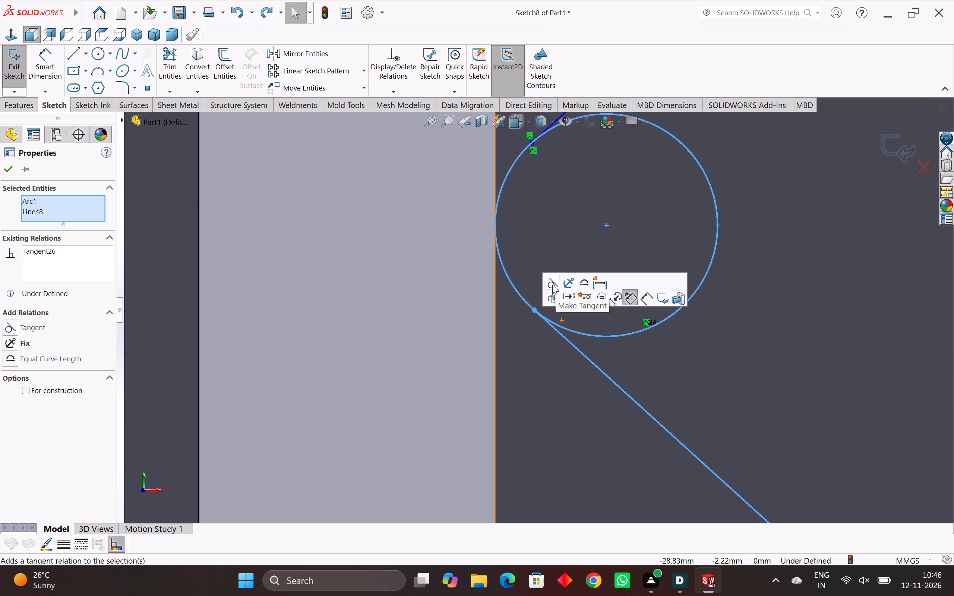
{"action": "left_click", "coordinate": [473, 247]}
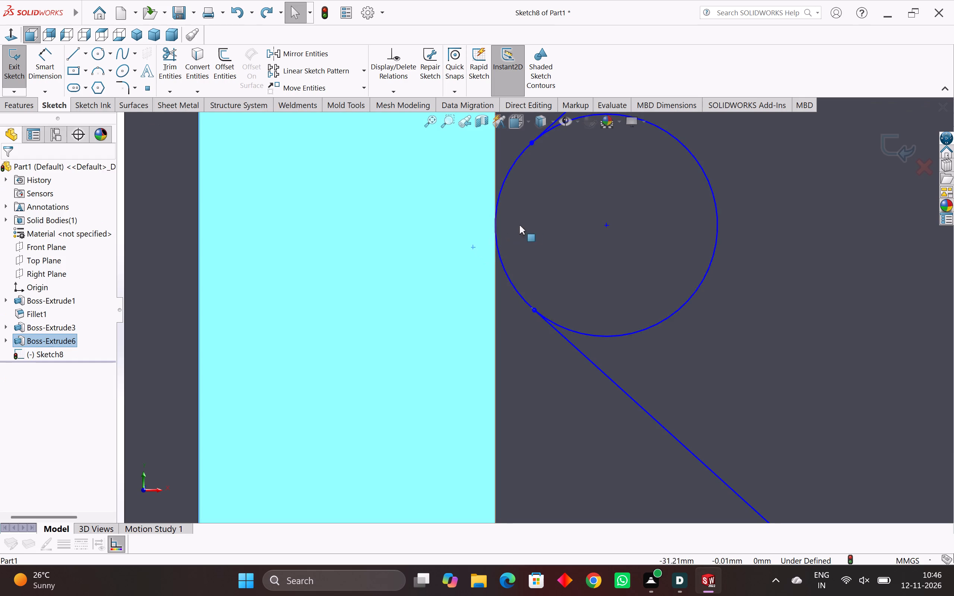
Check the existing relations between the circle and the upper angled line, and inspect the lower tangent end.
{"action": "scroll", "coordinate": [462, 218], "scroll_direction": "down", "scroll_amount": 9}
{"action": "left_click", "coordinate": [454, 222]}
{"action": "scroll", "coordinate": [534, 295], "scroll_direction": "up", "scroll_amount": 8}
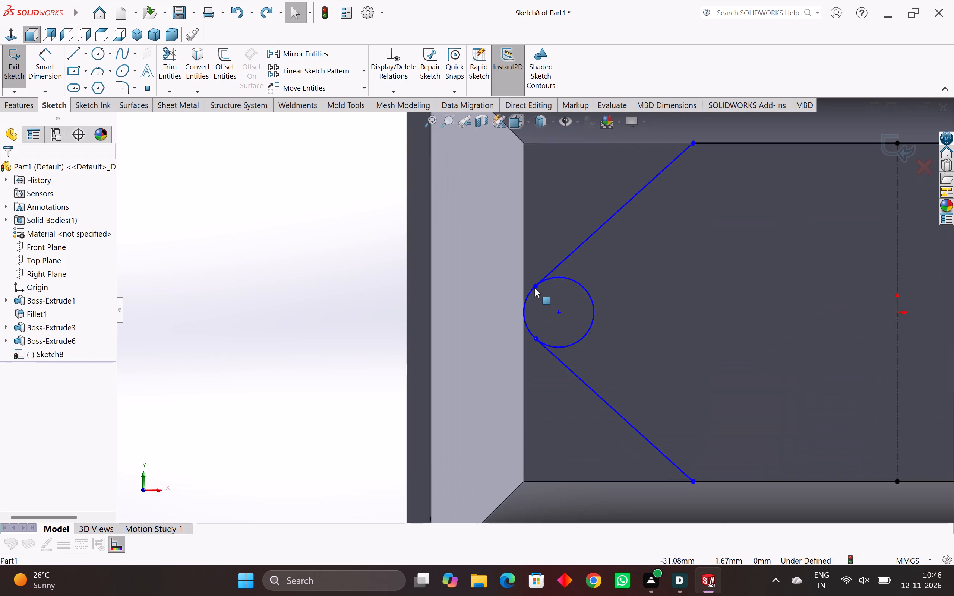
{"action": "scroll", "coordinate": [534, 288], "scroll_direction": "up", "scroll_amount": 8}
{"action": "left_click_drag", "start_coordinate": [549, 291], "coordinate": [544, 345]}
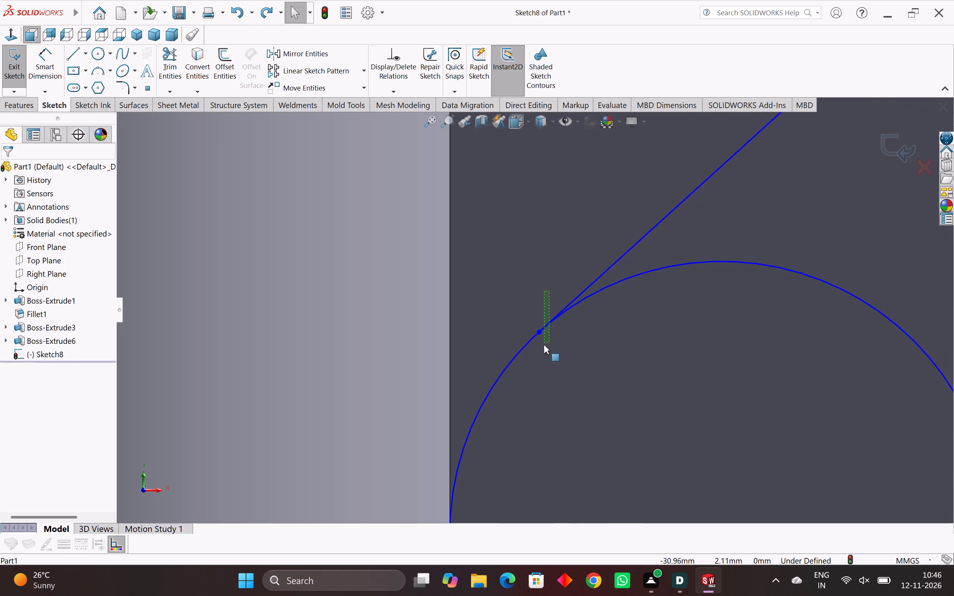
{"action": "left_click_drag", "start_coordinate": [544, 345], "coordinate": [534, 361]}
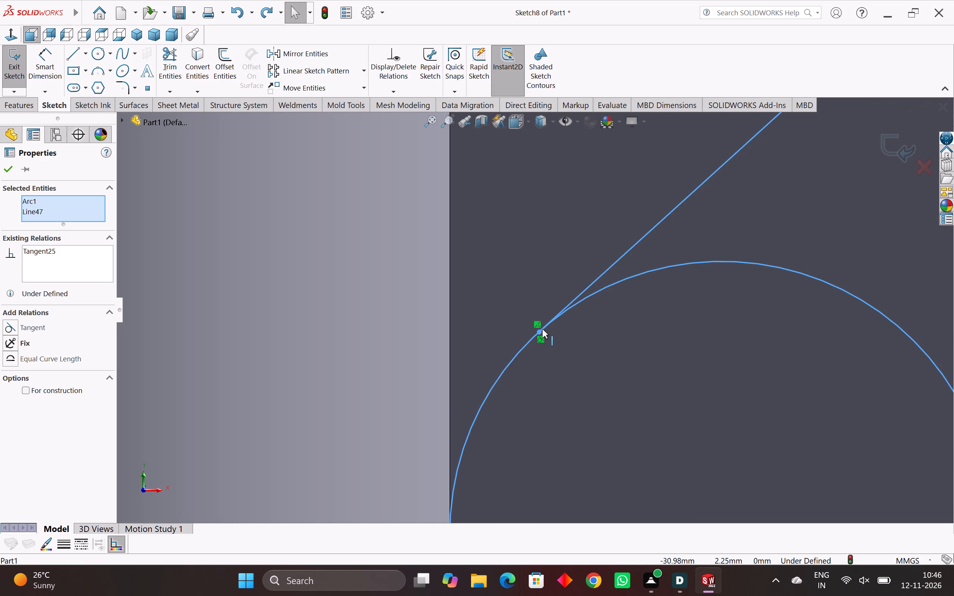
{"action": "scroll", "coordinate": [542, 329], "scroll_direction": "down", "scroll_amount": 11}
{"action": "scroll", "coordinate": [538, 355], "scroll_direction": "up", "scroll_amount": 10}
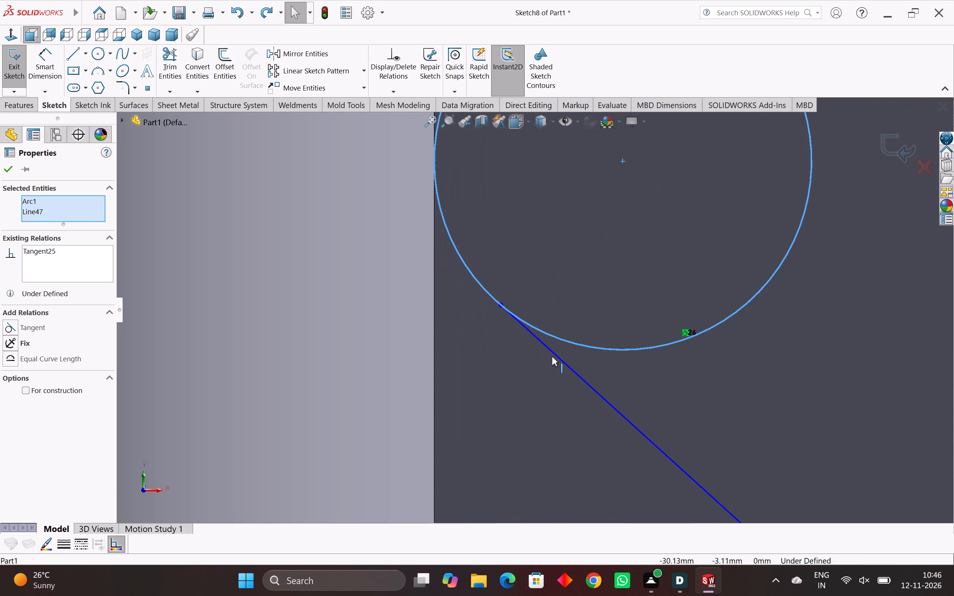
{"action": "key", "text": "Escape"}
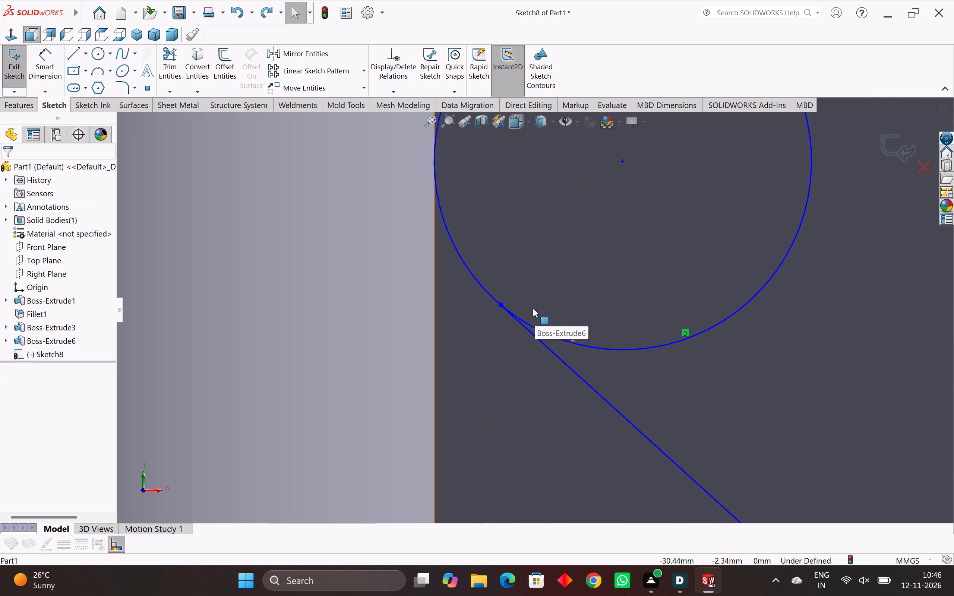
{"action": "key", "text": "Escape"}
{"action": "key", "text": "Escape"}
Add a horizontal relation between the circle's center point and the origin.
{"action": "scroll", "coordinate": [571, 223], "scroll_direction": "down", "scroll_amount": 3}
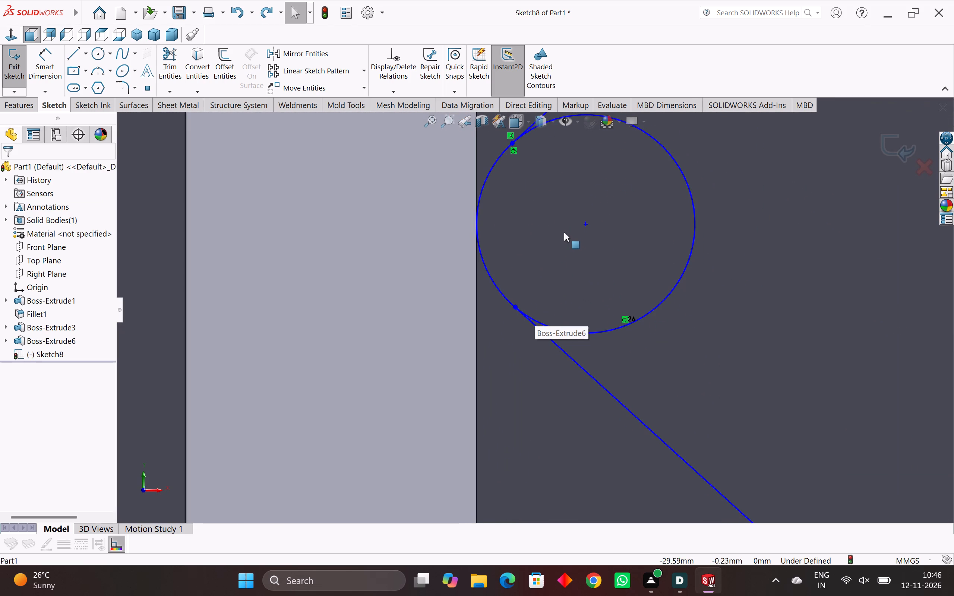
{"action": "scroll", "coordinate": [571, 233], "scroll_direction": "down", "scroll_amount": 9}
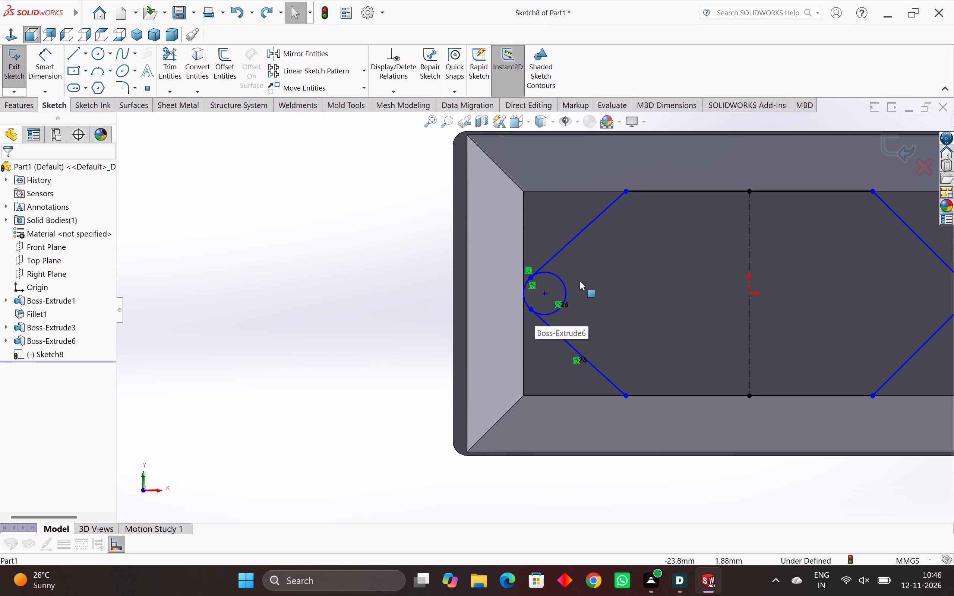
{"action": "left_click", "coordinate": [543, 292], "text": "ctrl"}
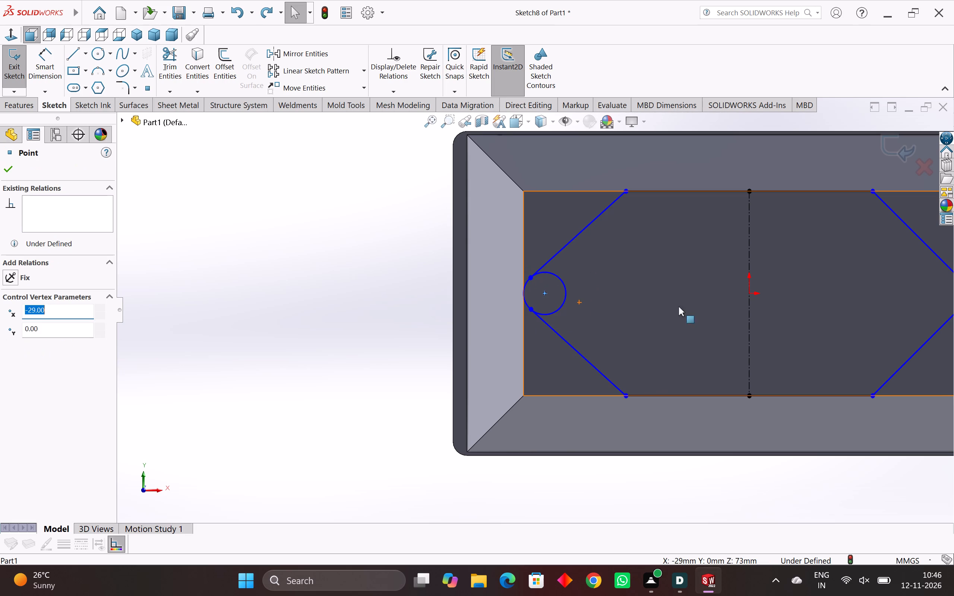
{"action": "left_click", "coordinate": [749, 294], "text": "ctrl"}
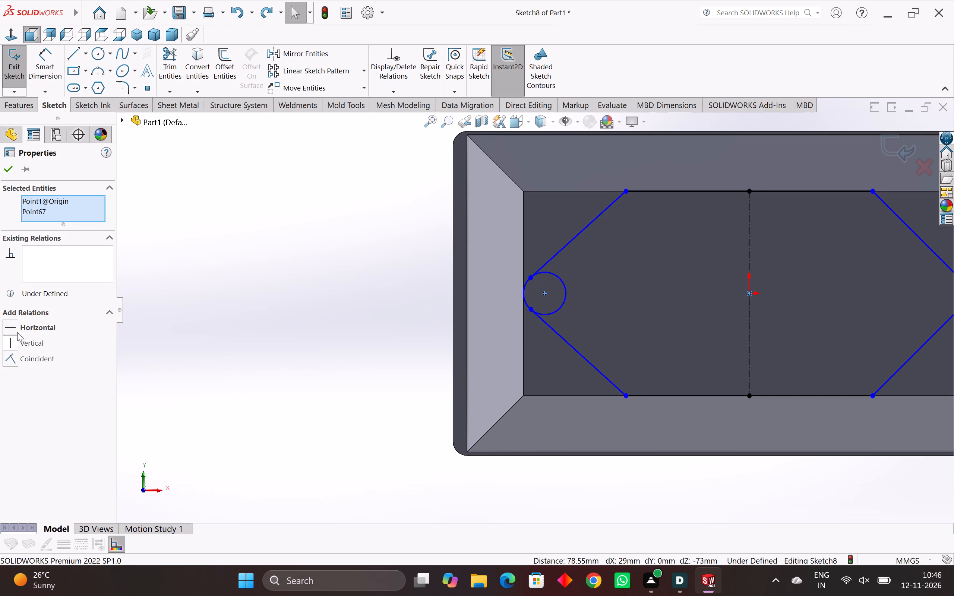
{"action": "left_click", "coordinate": [13, 330]}
{"action": "left_click", "coordinate": [4, 168]}
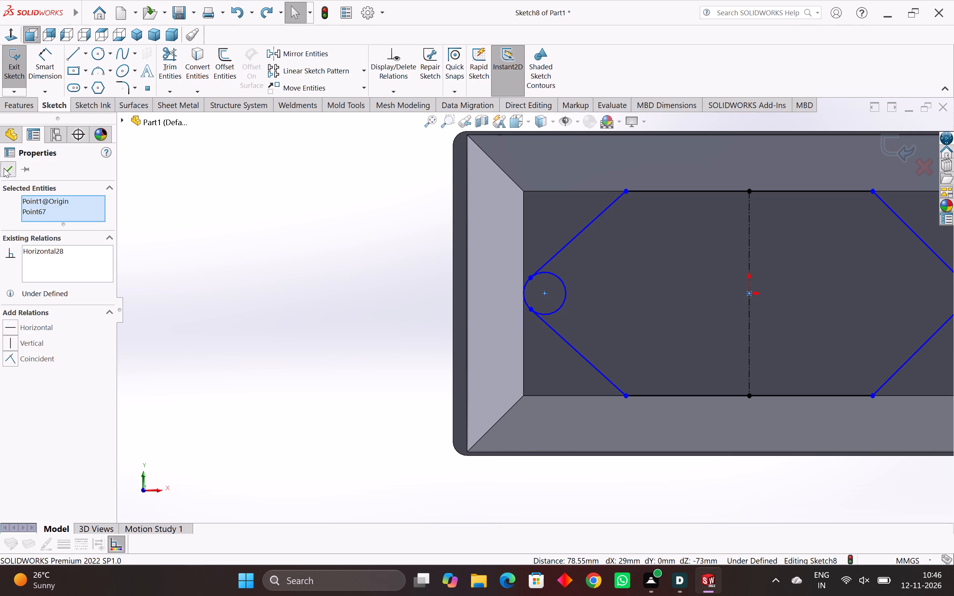
Add a vertical relation between the angled lines' two endpoints on the circle.
{"action": "scroll", "coordinate": [569, 318], "scroll_direction": "up", "scroll_amount": 3}
{"action": "scroll", "coordinate": [562, 316], "scroll_direction": "down", "scroll_amount": 3}
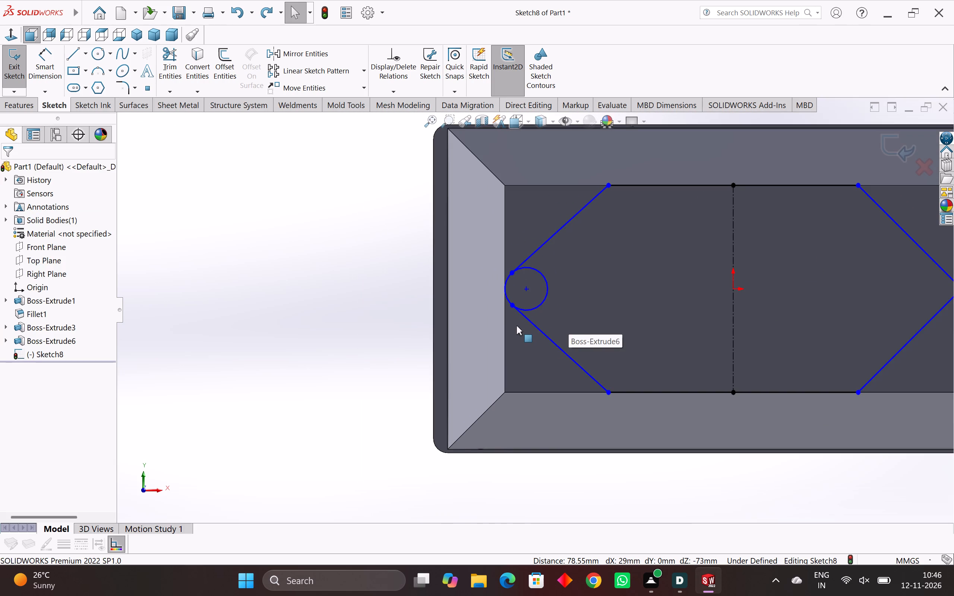
{"action": "left_click", "coordinate": [512, 305], "text": "ctrl"}
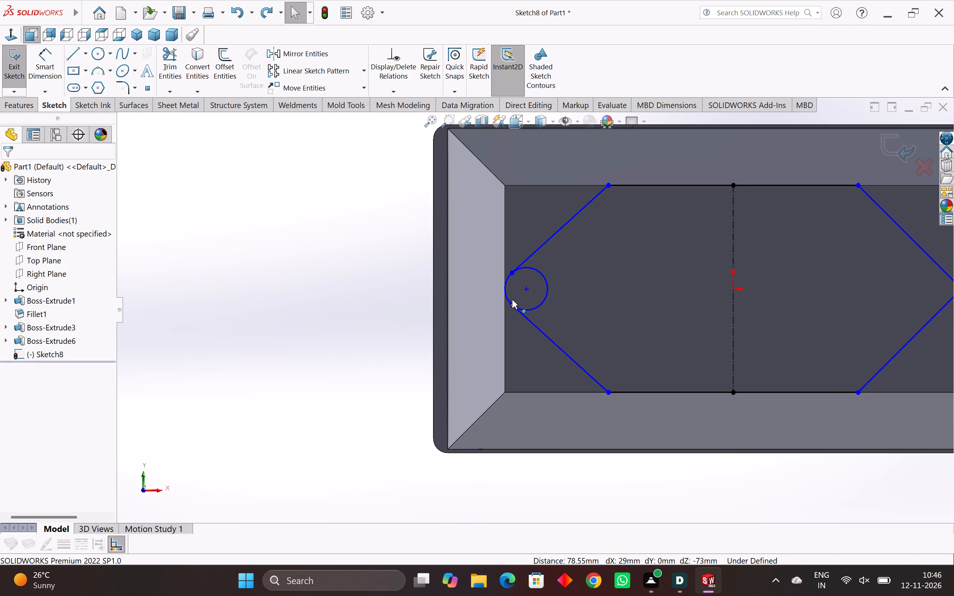
{"action": "left_click", "coordinate": [511, 272], "text": "ctrl"}
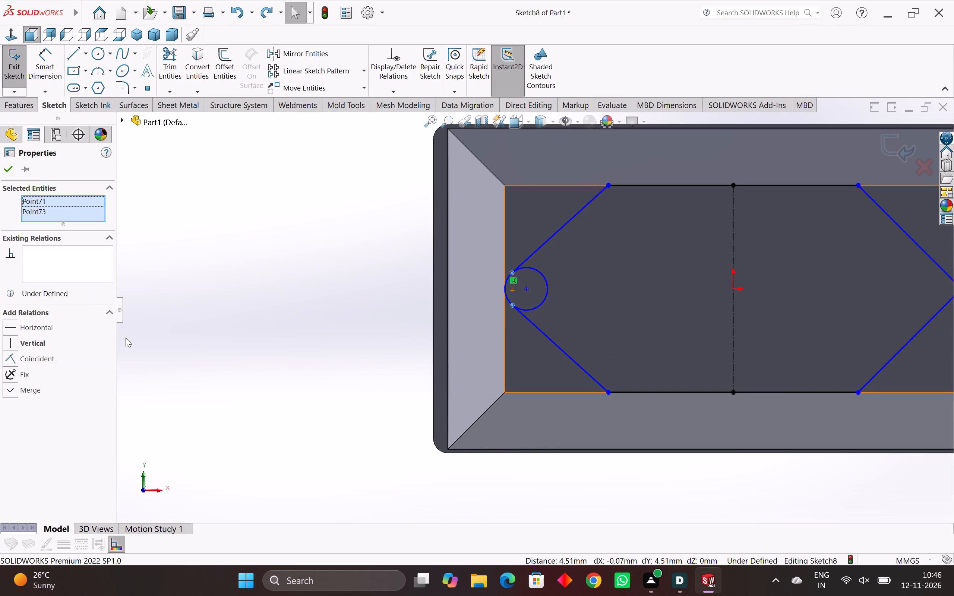
{"action": "left_click", "coordinate": [14, 342]}
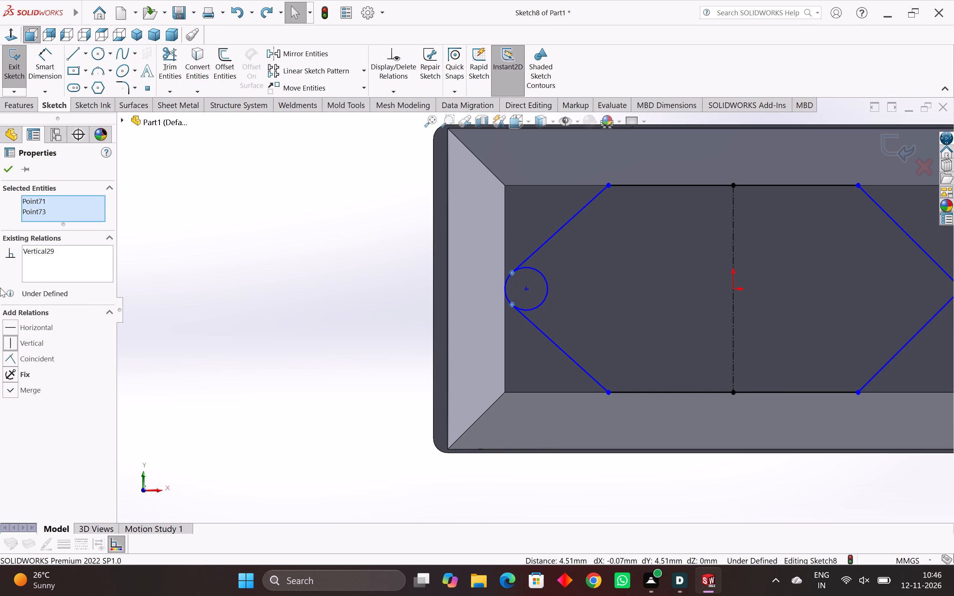
{"action": "left_click", "coordinate": [8, 173]}
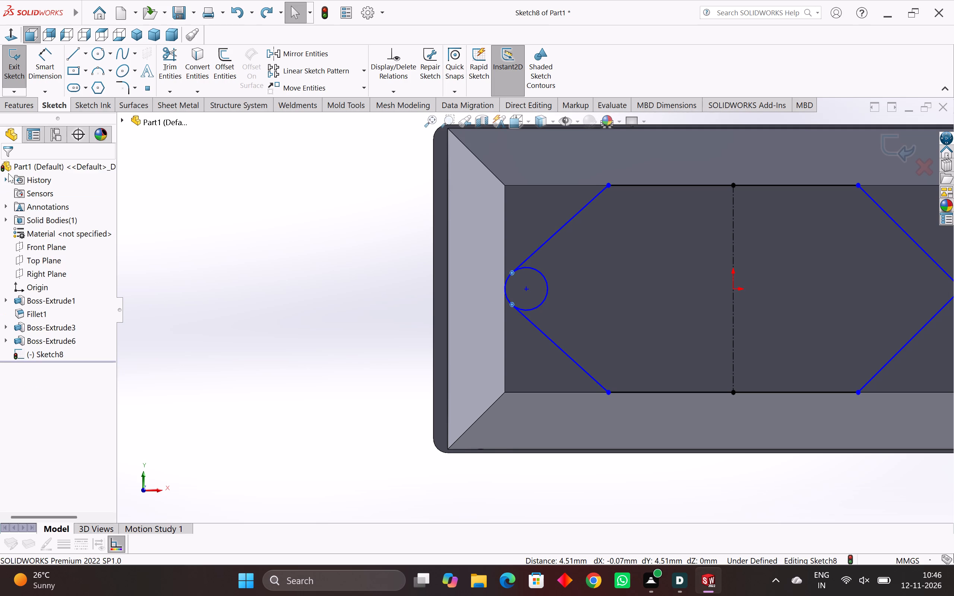
Check the vertical relation between the outer endpoints of the upper and lower angled lines.
{"action": "left_click", "coordinate": [607, 390], "text": "ctrl"}
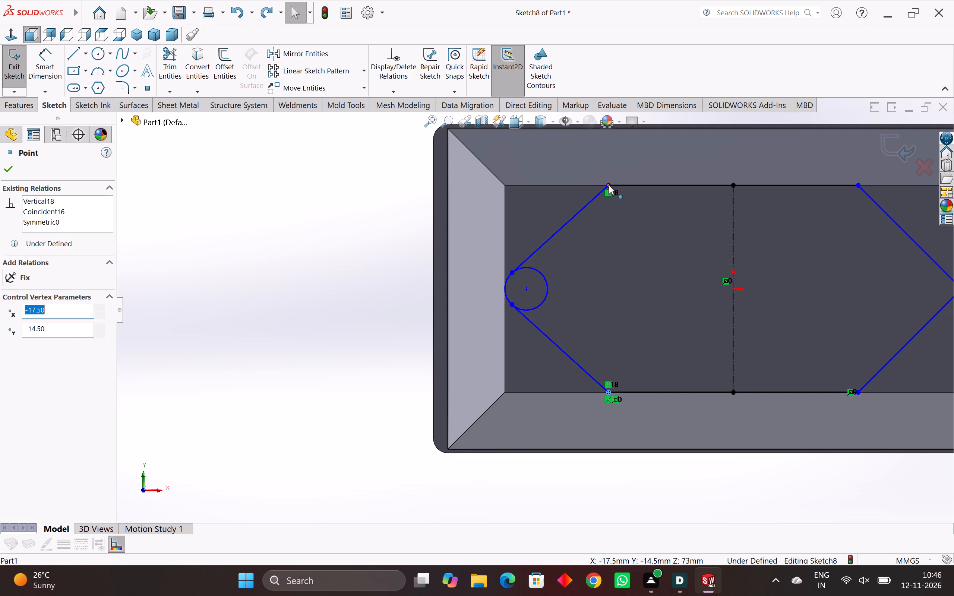
{"action": "left_click", "coordinate": [609, 185], "text": "ctrl"}
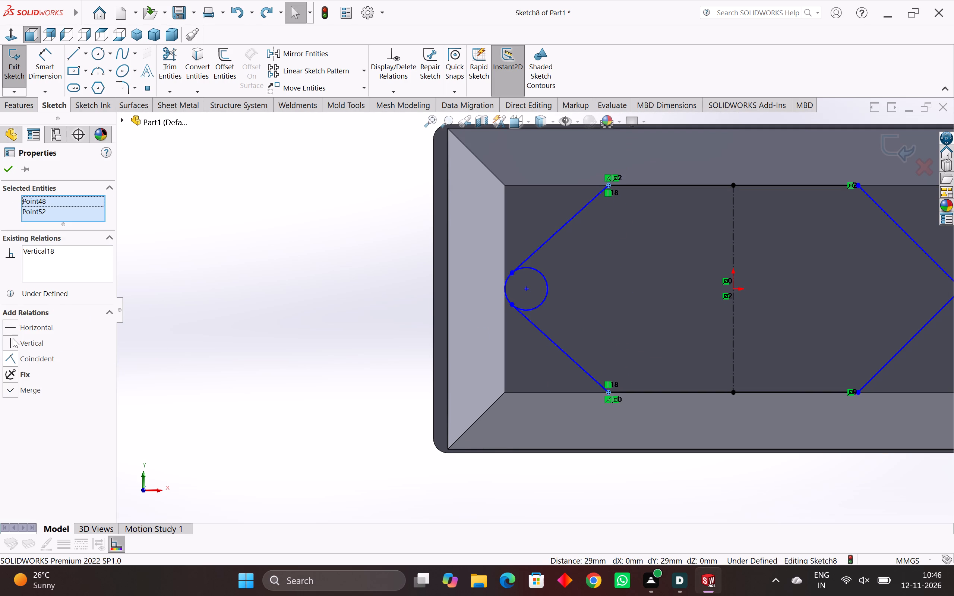
{"action": "left_click", "coordinate": [11, 343]}
{"action": "scroll", "coordinate": [548, 432], "scroll_direction": "down", "scroll_amount": 3}
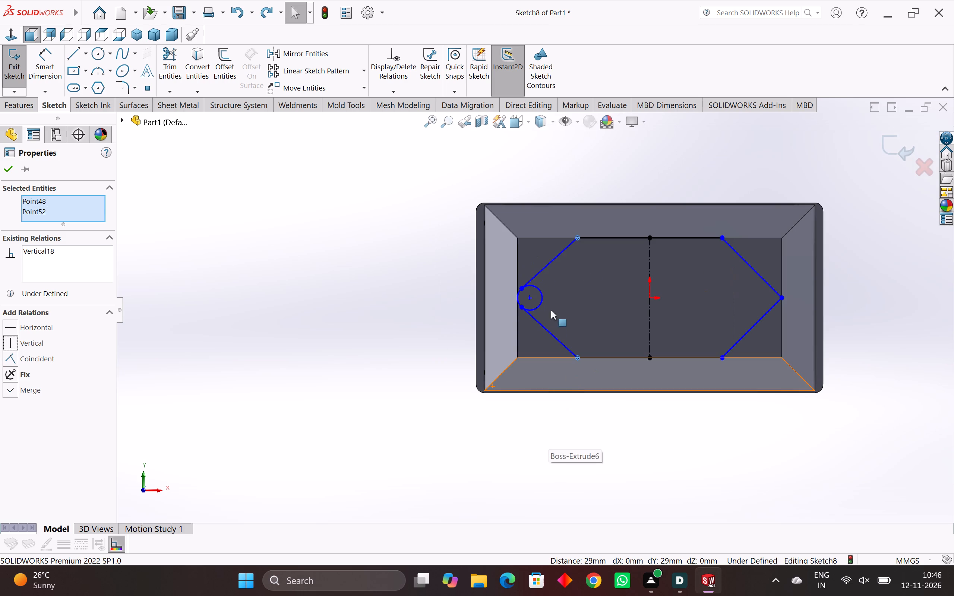
{"action": "left_click", "coordinate": [694, 182]}
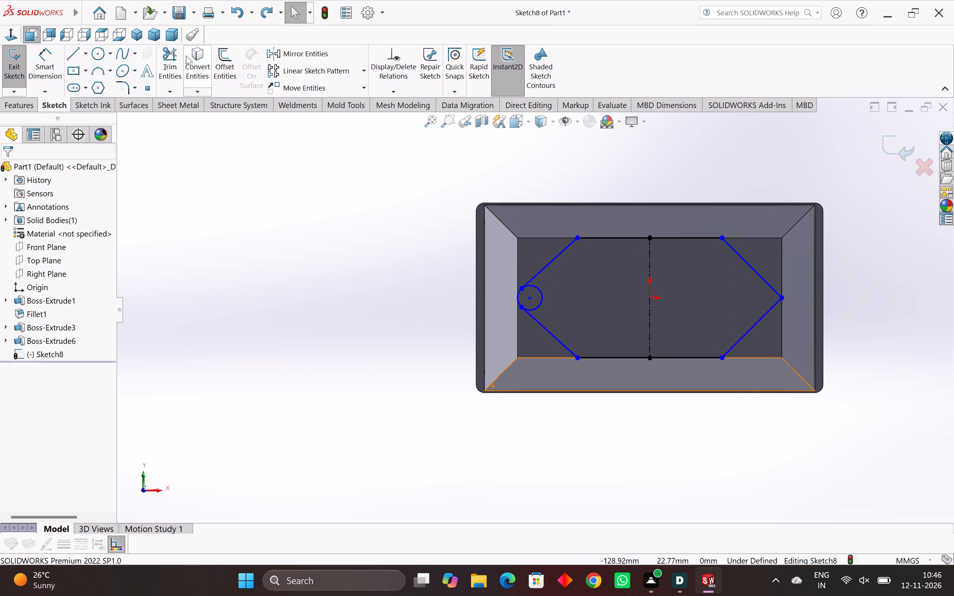
Trim away the circle's inner arc with Trim to closest, keeping the small outer arc between the two angled lines.
{"action": "left_click", "coordinate": [173, 54]}
{"action": "scroll", "coordinate": [554, 317], "scroll_direction": "up", "scroll_amount": 3}
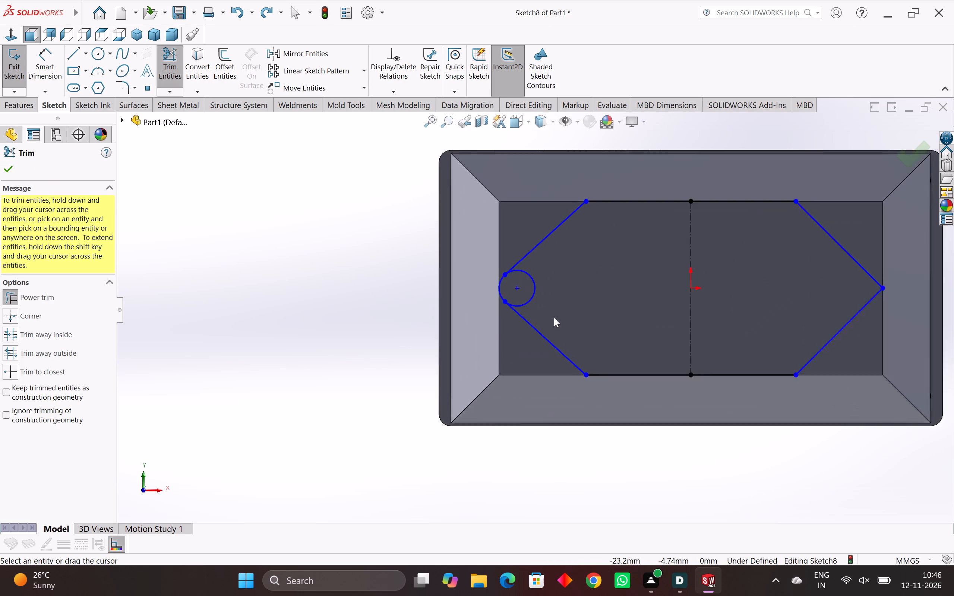
{"action": "scroll", "coordinate": [543, 305], "scroll_direction": "up", "scroll_amount": 3}
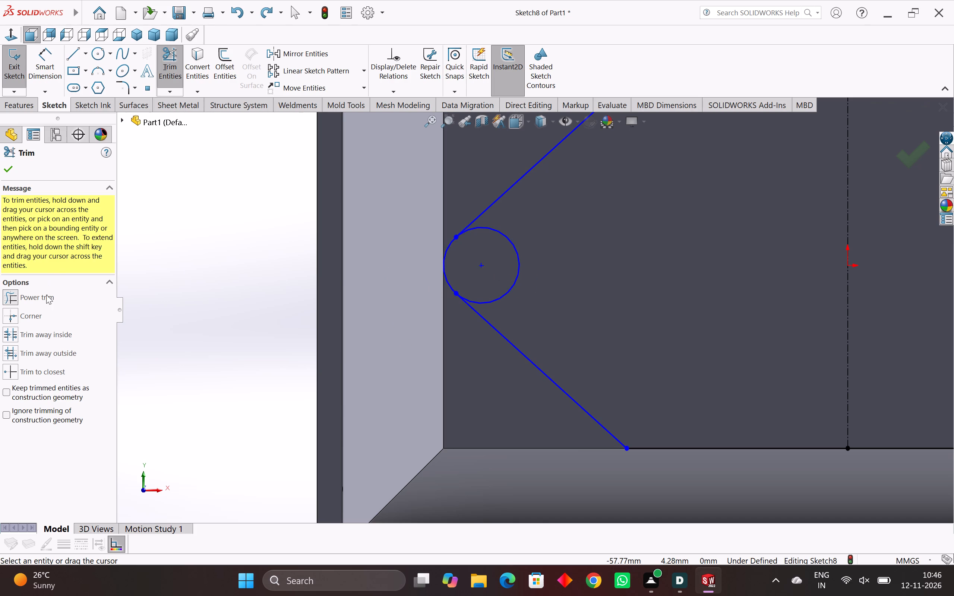
{"action": "left_click", "coordinate": [35, 374]}
{"action": "left_click_drag", "start_coordinate": [505, 276], "coordinate": [510, 276]}
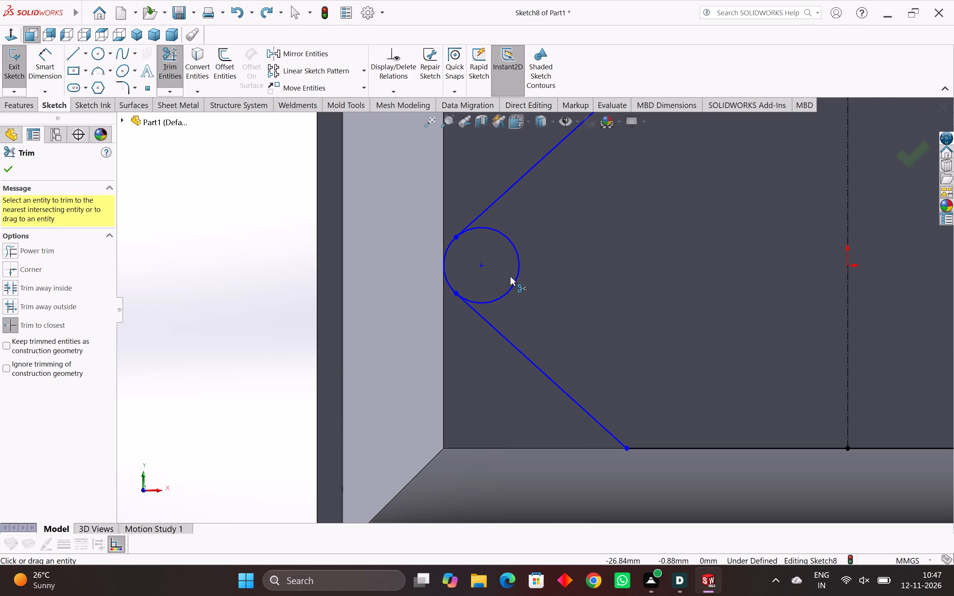
{"action": "left_click_drag", "start_coordinate": [510, 276], "coordinate": [521, 280]}
{"action": "left_click", "coordinate": [518, 279]}
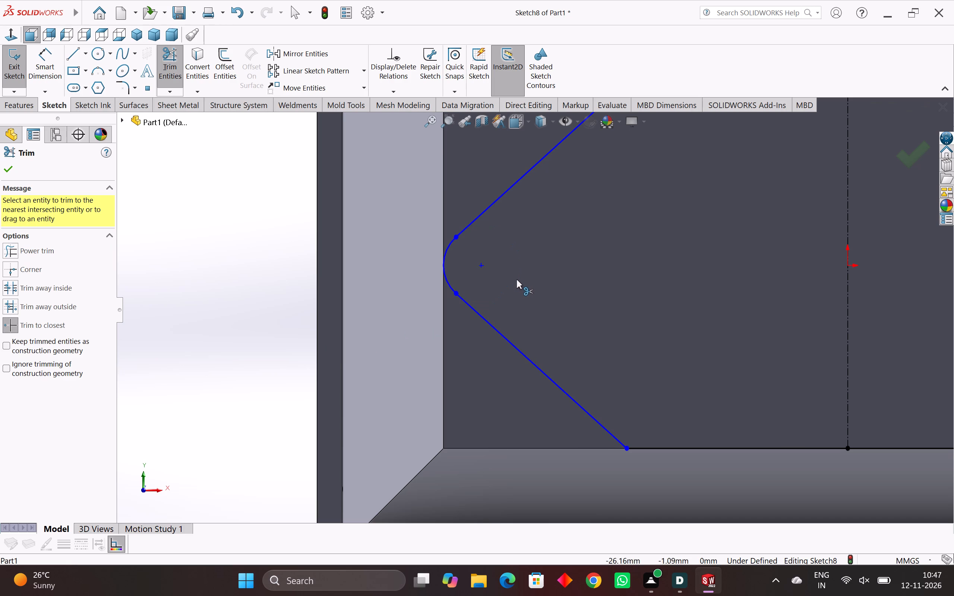
{"action": "scroll", "coordinate": [507, 286], "scroll_direction": "down", "scroll_amount": 5}
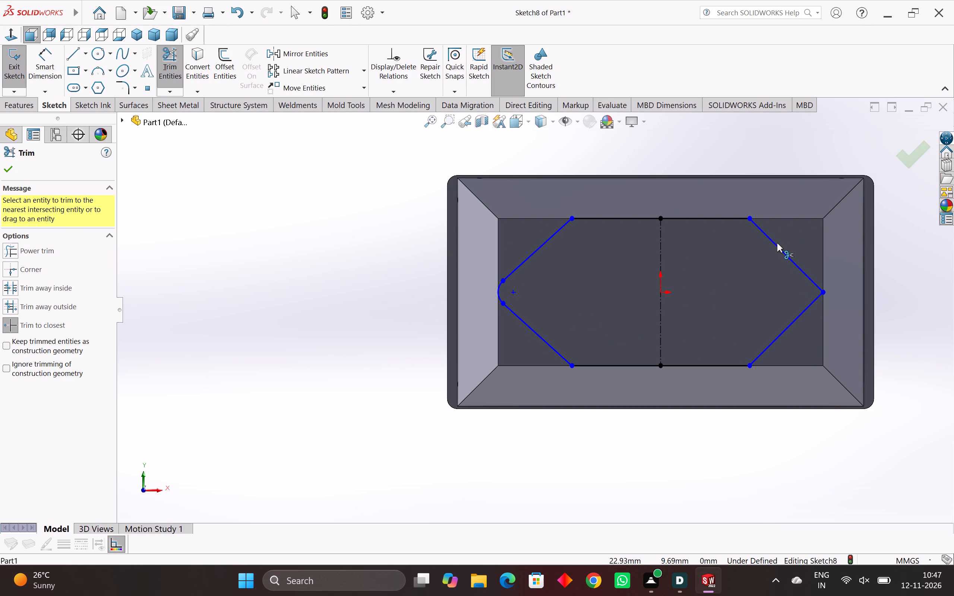
{"action": "key", "text": "Escape"}
{"action": "key", "text": "Escape"}
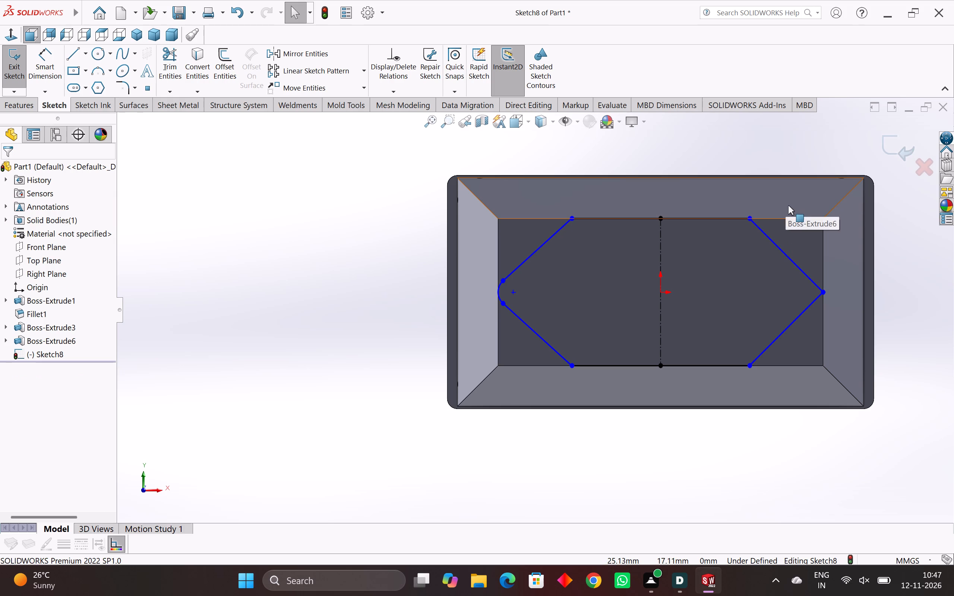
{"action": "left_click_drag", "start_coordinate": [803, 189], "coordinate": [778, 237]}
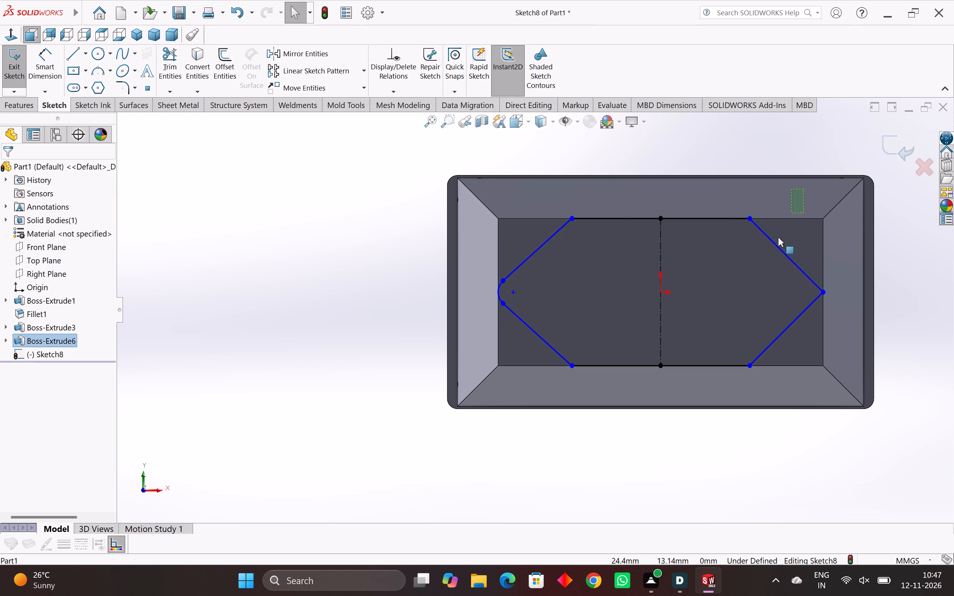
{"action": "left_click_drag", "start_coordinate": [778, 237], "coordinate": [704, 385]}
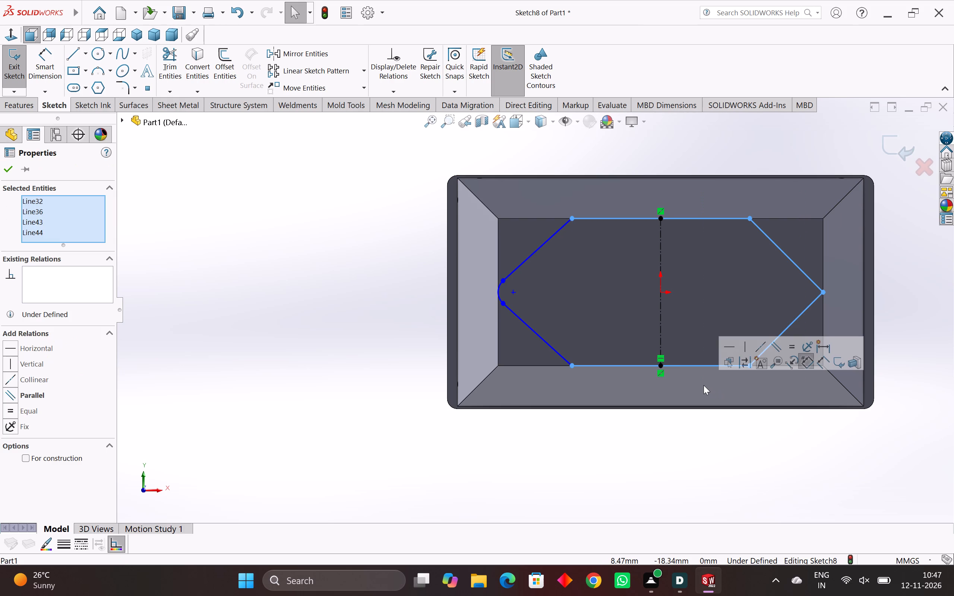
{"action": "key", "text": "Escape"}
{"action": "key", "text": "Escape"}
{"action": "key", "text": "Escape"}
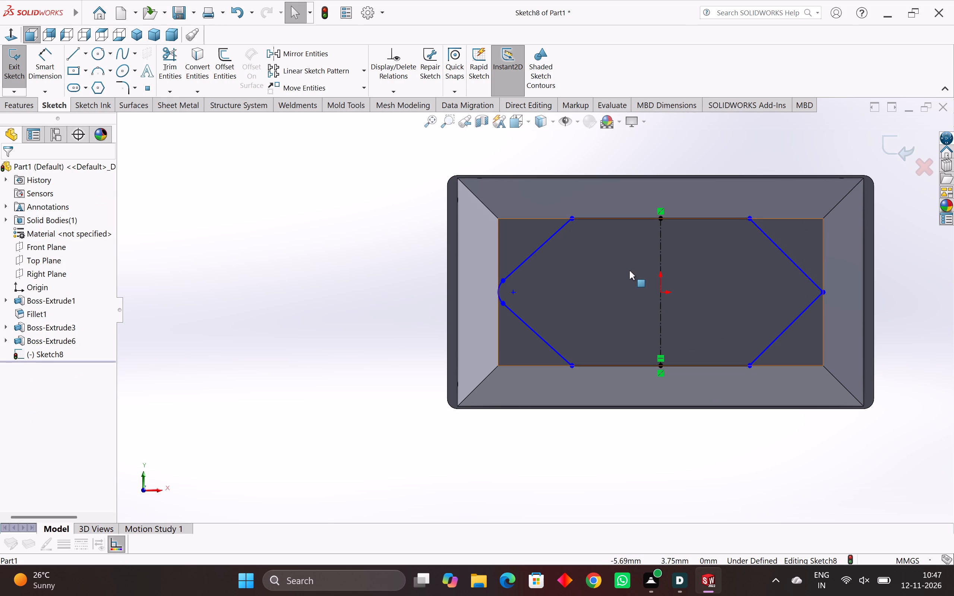
Delete the upper and lower horizontal lines together with the two angled lines of the profile's right half.
{"action": "left_click", "coordinate": [715, 219]}
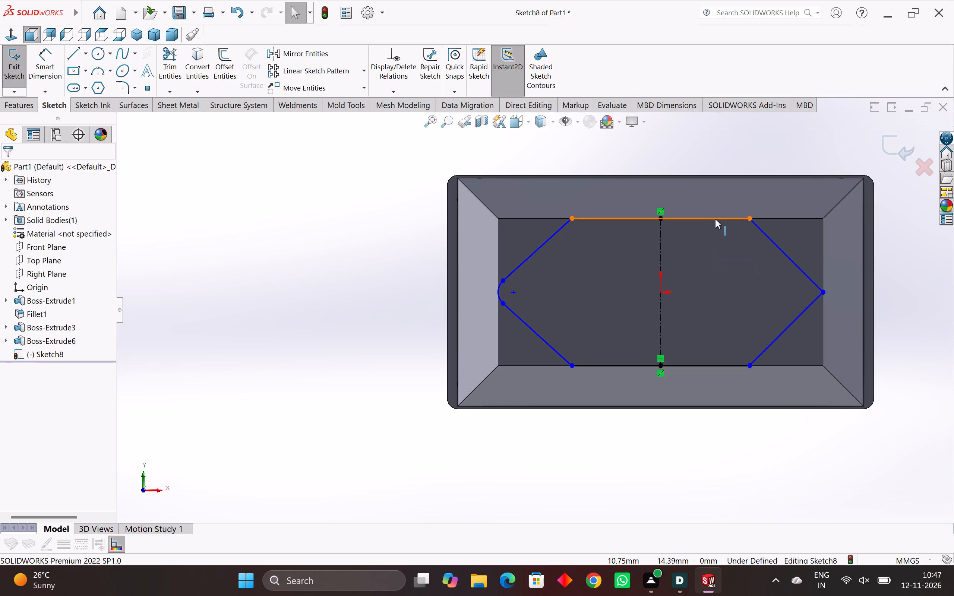
{"action": "left_click_drag", "start_coordinate": [783, 209], "coordinate": [726, 295]}
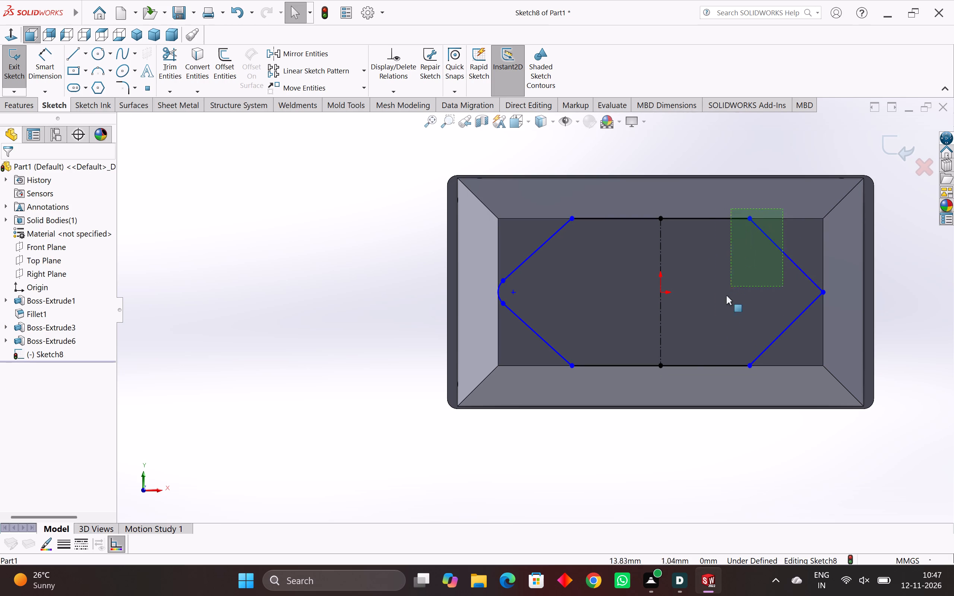
{"action": "left_click_drag", "start_coordinate": [726, 295], "coordinate": [690, 380]}
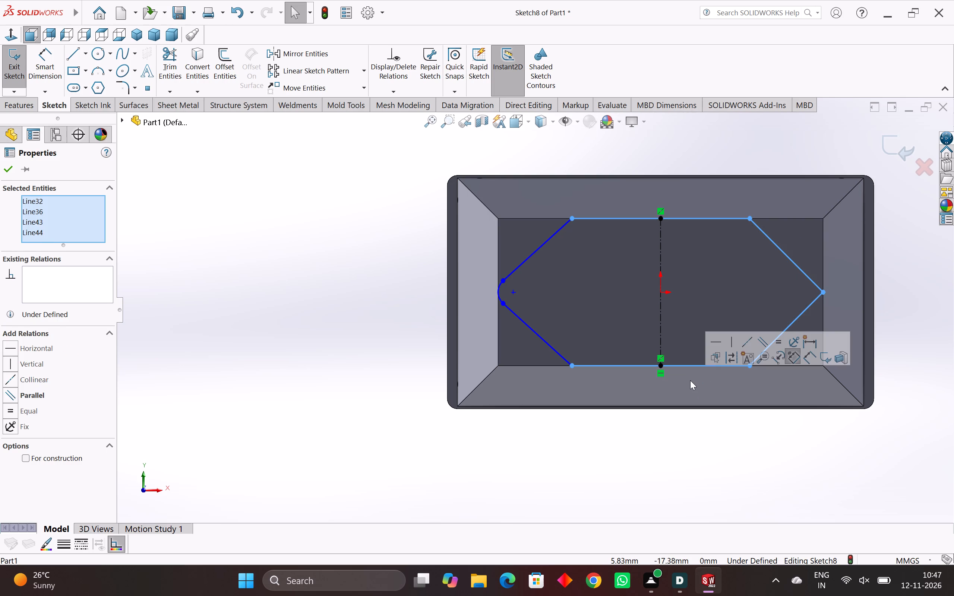
{"action": "key", "text": "Delete"}
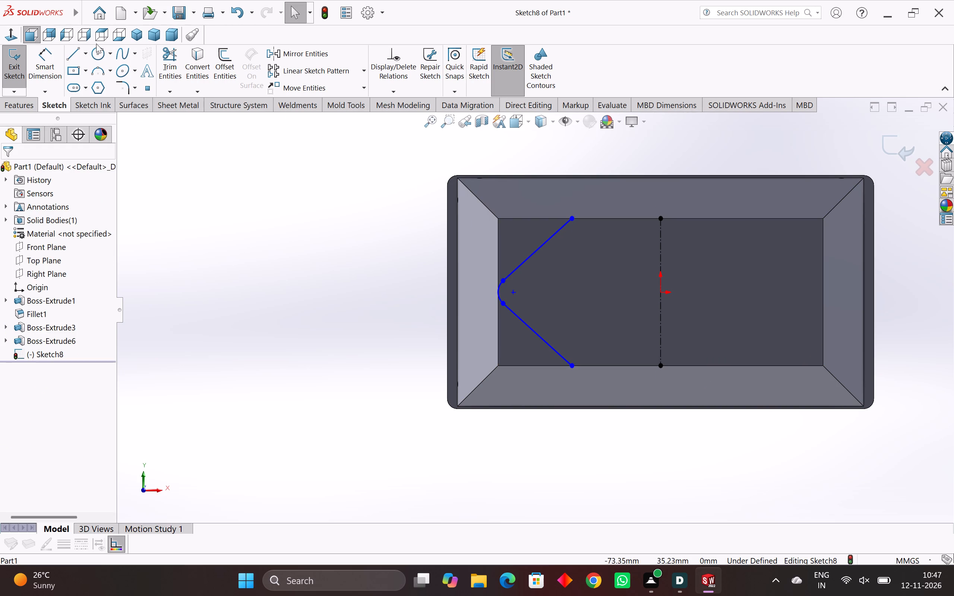
Draw two horizontal lines joining the upper and lower angled lines' outer ends to the matching ends of the vertical centerline.
{"action": "left_click", "coordinate": [76, 53]}
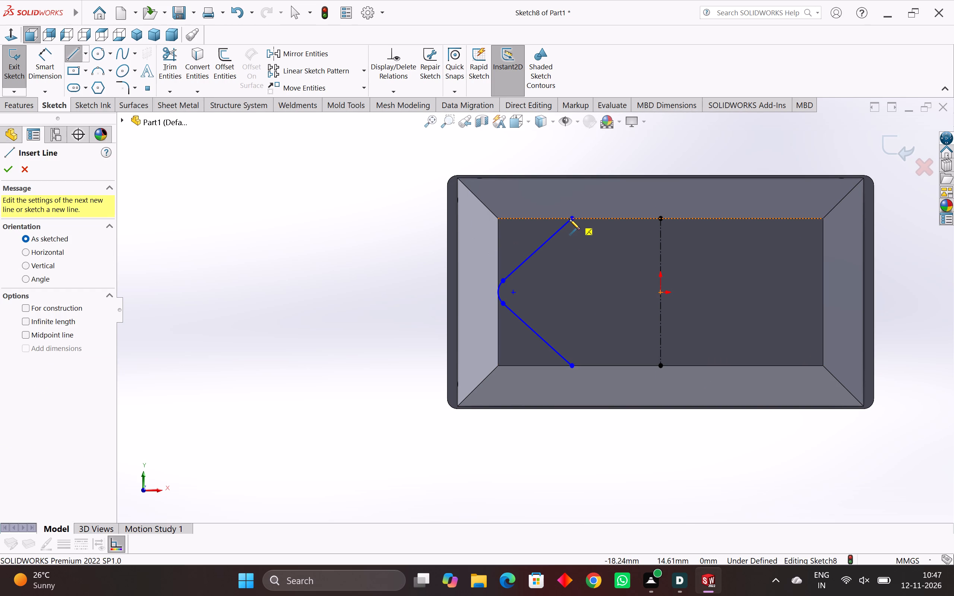
{"action": "left_click", "coordinate": [572, 219]}
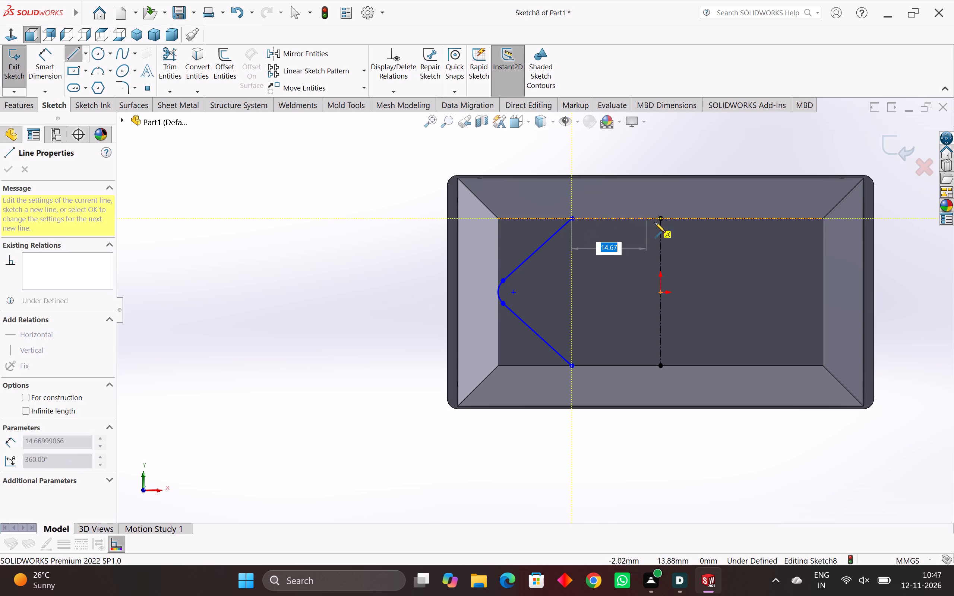
{"action": "left_click", "coordinate": [660, 219]}
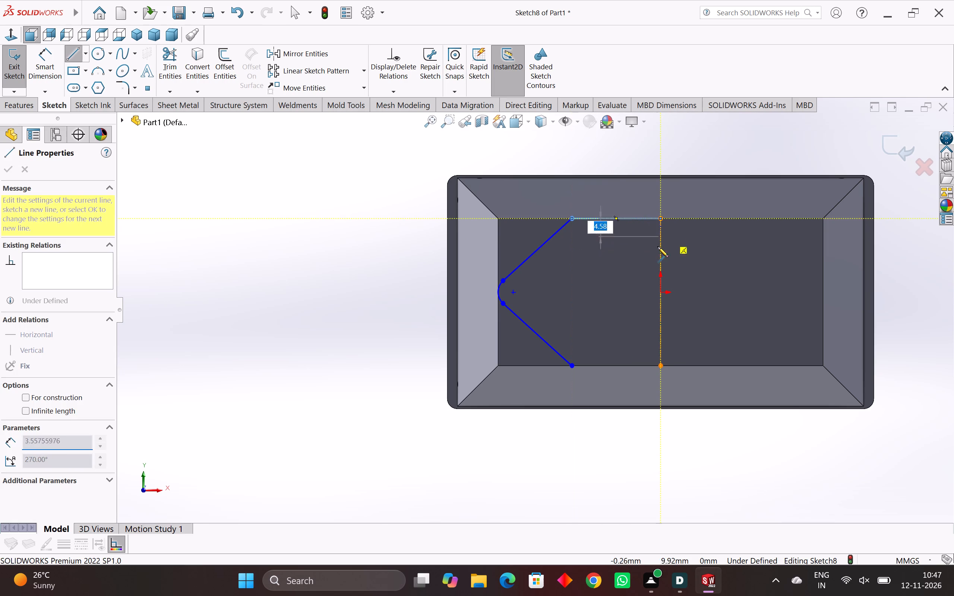
{"action": "key", "text": "Escape"}
{"action": "key", "text": "Escape"}
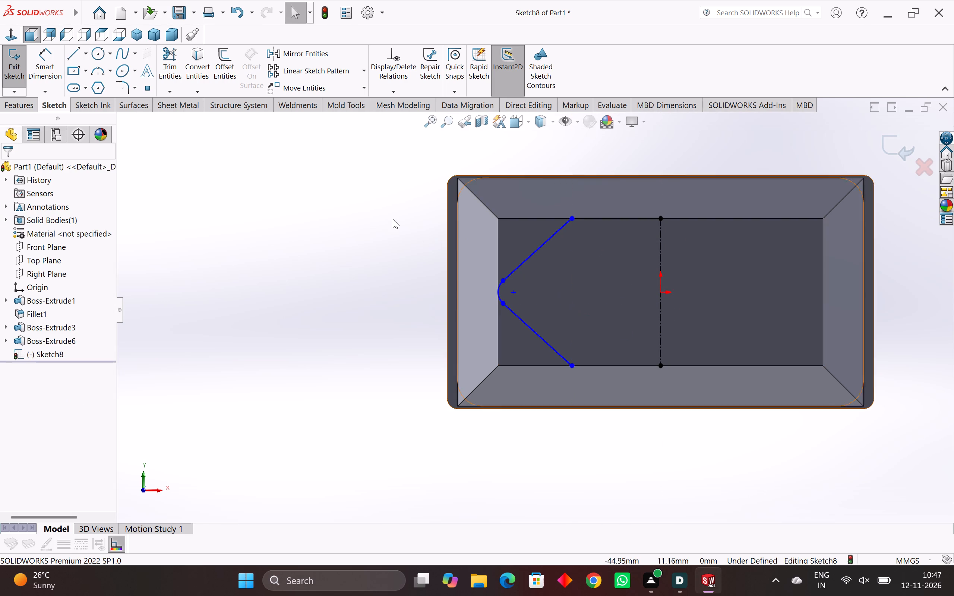
{"action": "left_click", "coordinate": [70, 49]}
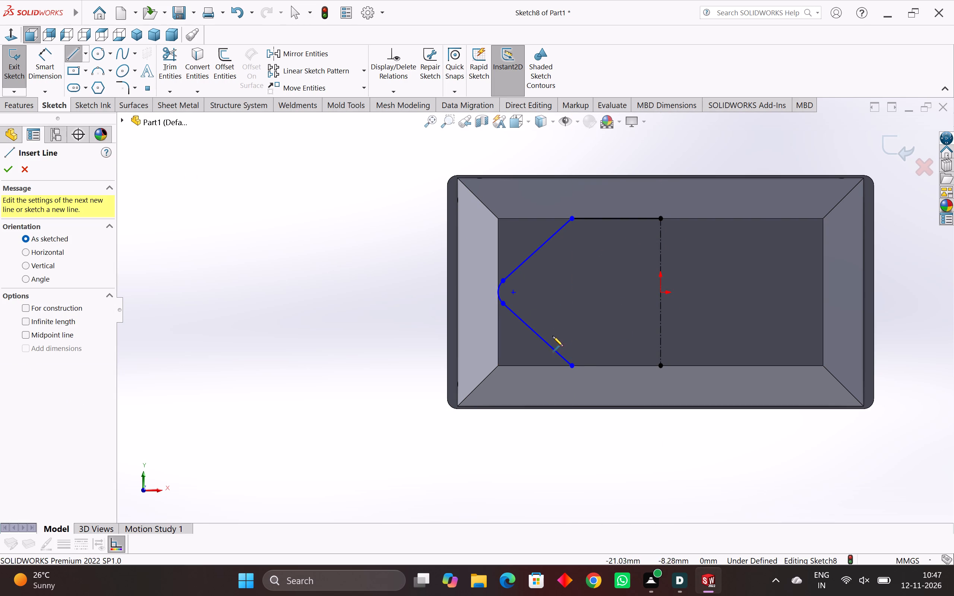
{"action": "left_click", "coordinate": [572, 365]}
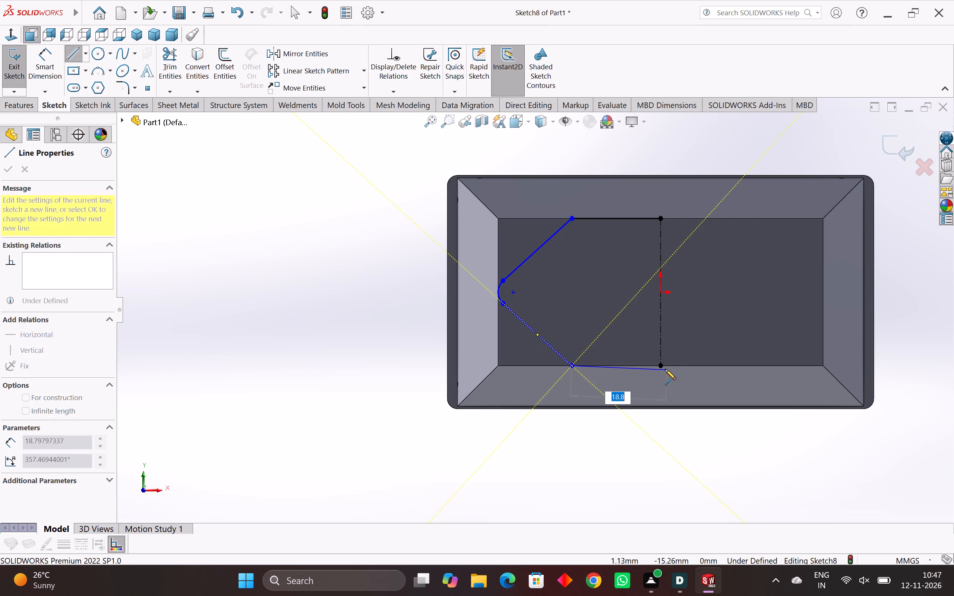
{"action": "left_click", "coordinate": [661, 366]}
{"action": "key", "text": "Escape"}
{"action": "key", "text": "Escape"}
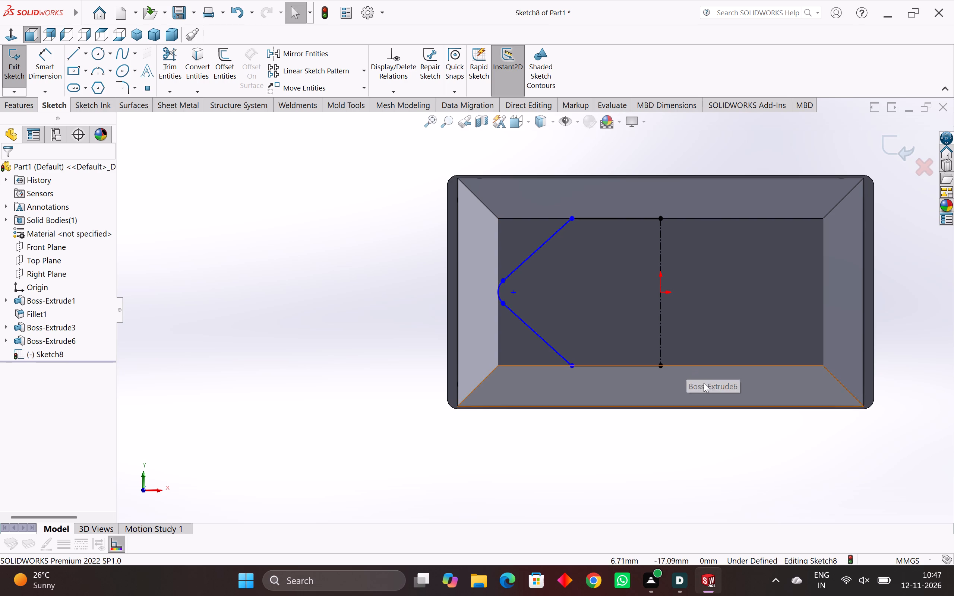
{"action": "left_click", "coordinate": [900, 273]}
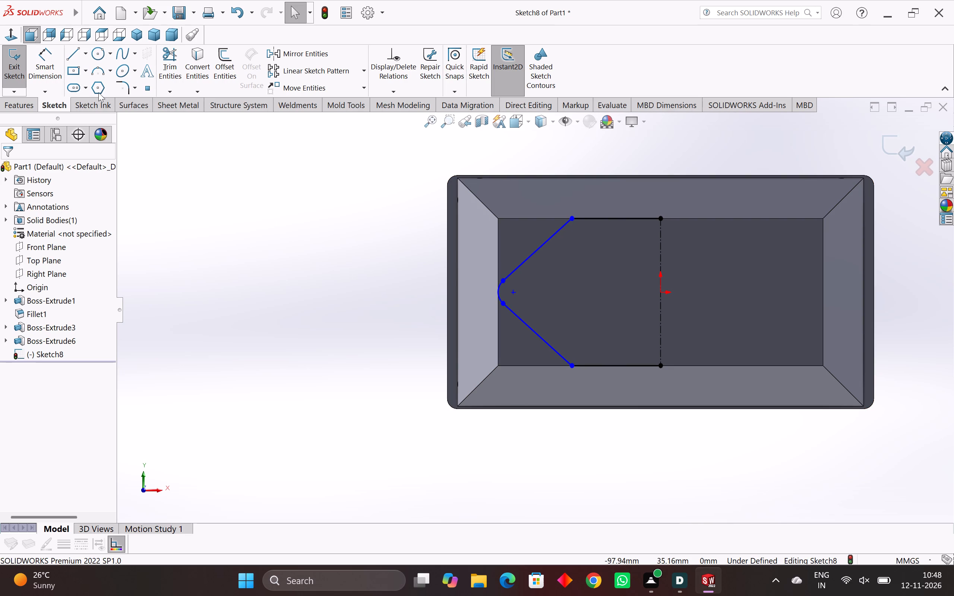
Mirror the left half-profile's four lines and arc about the vertical centerline, keeping the originals.
{"action": "left_click", "coordinate": [275, 53]}
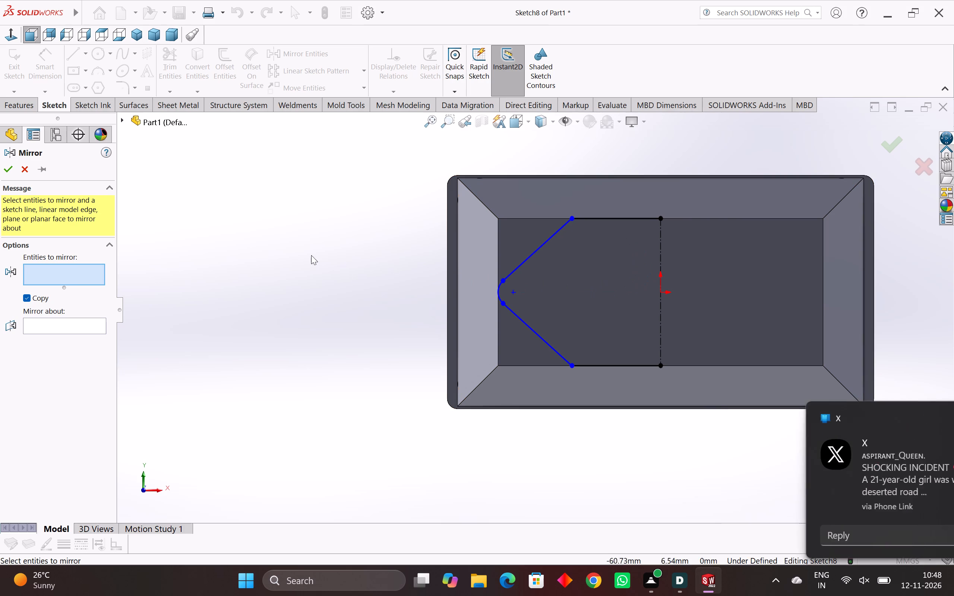
{"action": "left_click", "coordinate": [72, 274]}
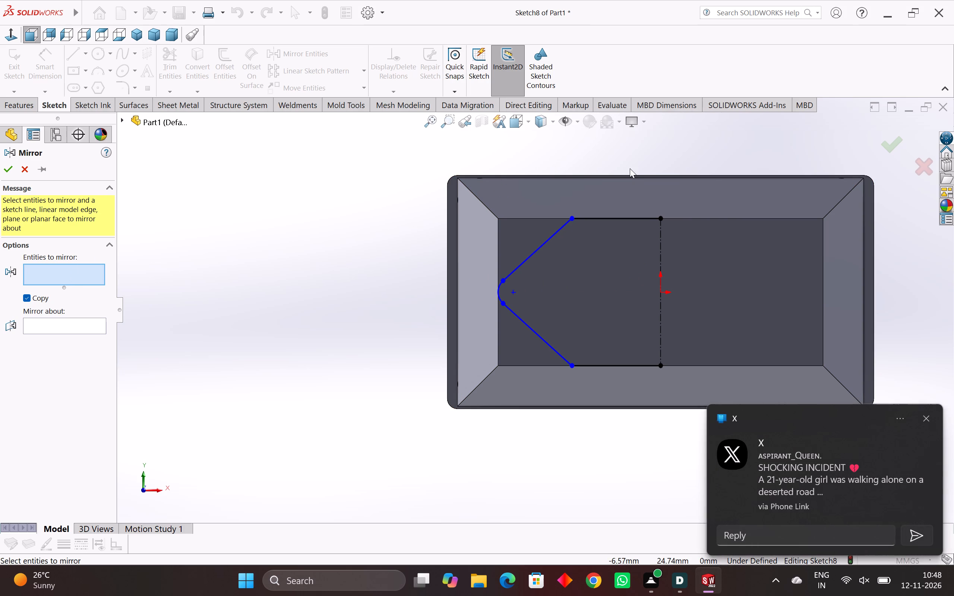
{"action": "left_click_drag", "start_coordinate": [656, 155], "coordinate": [478, 389]}
{"action": "left_click", "coordinate": [97, 366]}
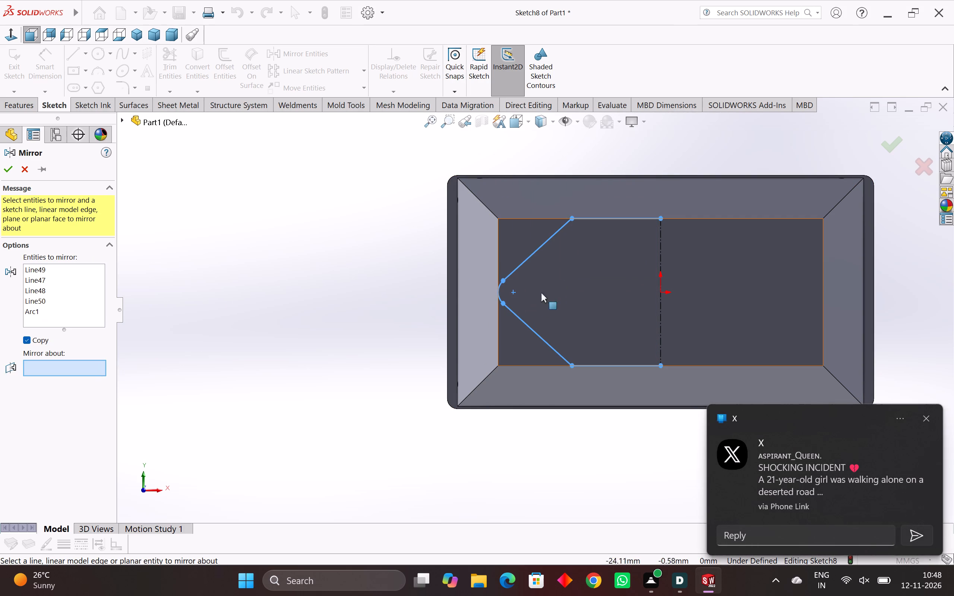
{"action": "left_click", "coordinate": [660, 256]}
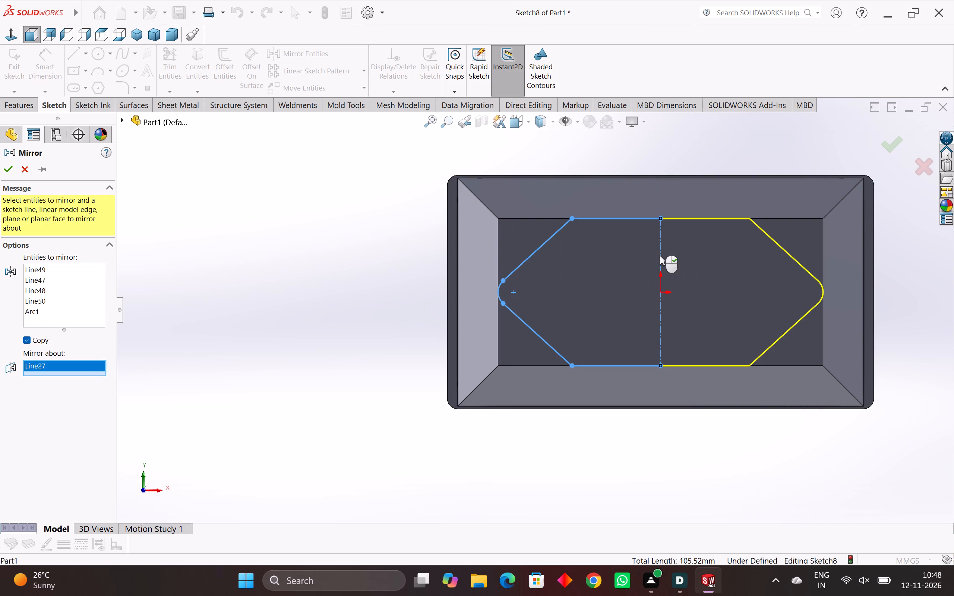
{"action": "left_click", "coordinate": [8, 171]}
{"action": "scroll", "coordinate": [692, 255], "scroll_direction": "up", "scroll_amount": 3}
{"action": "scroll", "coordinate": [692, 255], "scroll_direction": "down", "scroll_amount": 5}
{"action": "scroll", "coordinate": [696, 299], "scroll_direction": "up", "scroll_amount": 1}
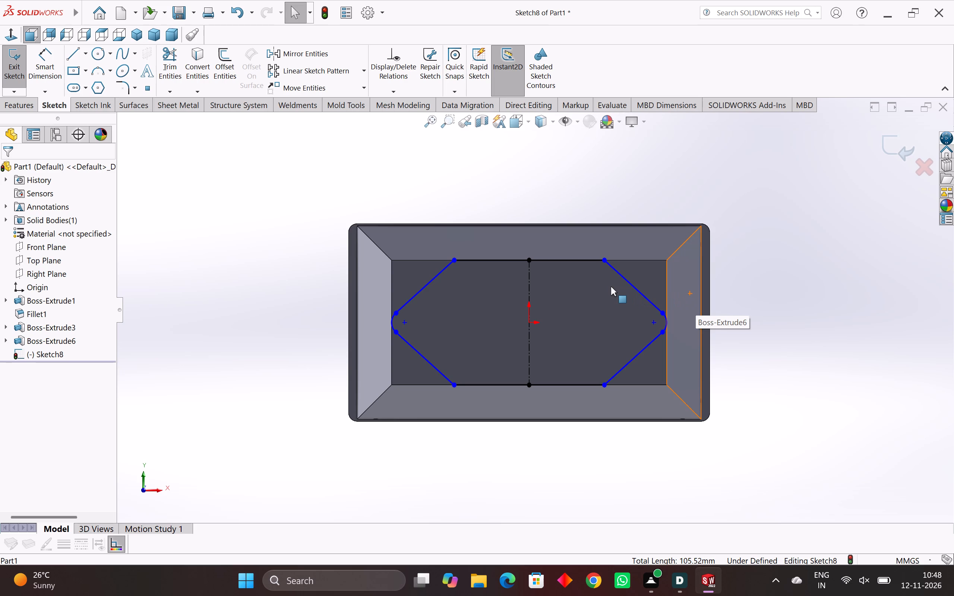
Examine the mirrored profile on the end block's face, up close, as a whole and at an angle.
{"action": "scroll", "coordinate": [611, 286], "scroll_direction": "up", "scroll_amount": 3}
{"action": "scroll", "coordinate": [610, 286], "scroll_direction": "down", "scroll_amount": 3}
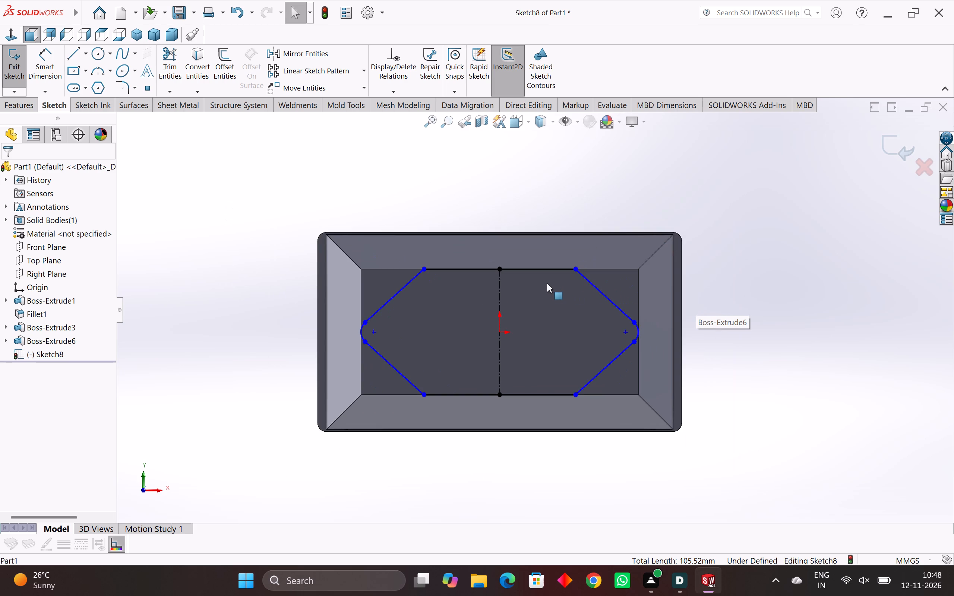
{"action": "scroll", "coordinate": [529, 281], "scroll_direction": "up", "scroll_amount": 8}
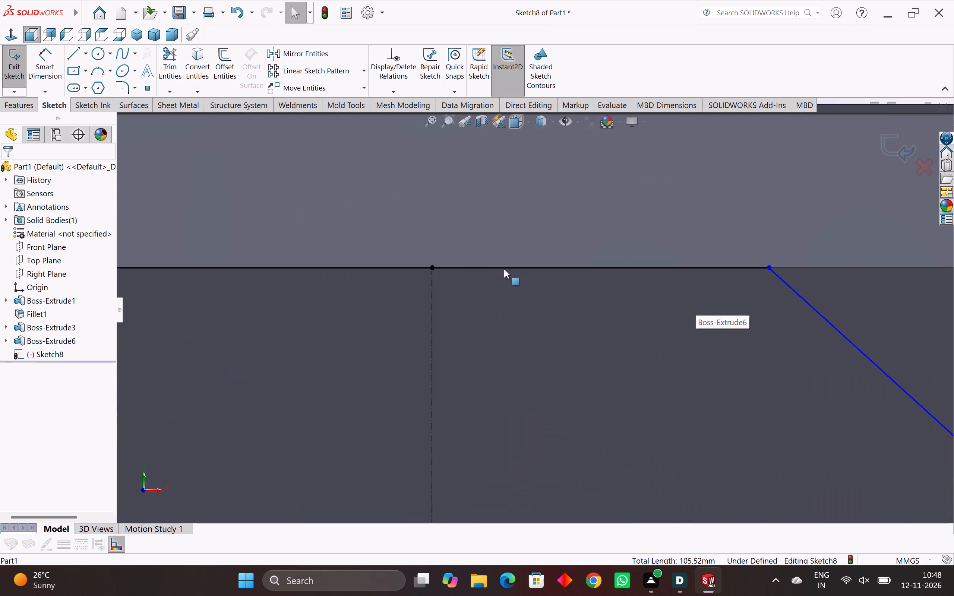
{"action": "scroll", "coordinate": [504, 269], "scroll_direction": "down", "scroll_amount": 10}
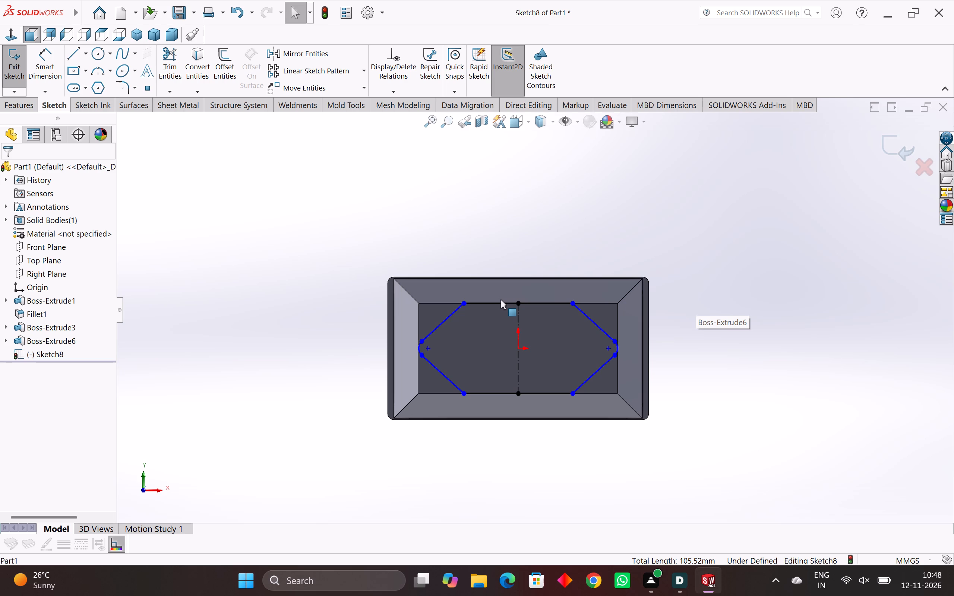
{"action": "middle_click_drag", "start_coordinate": [501, 299], "coordinate": [512, 342]}
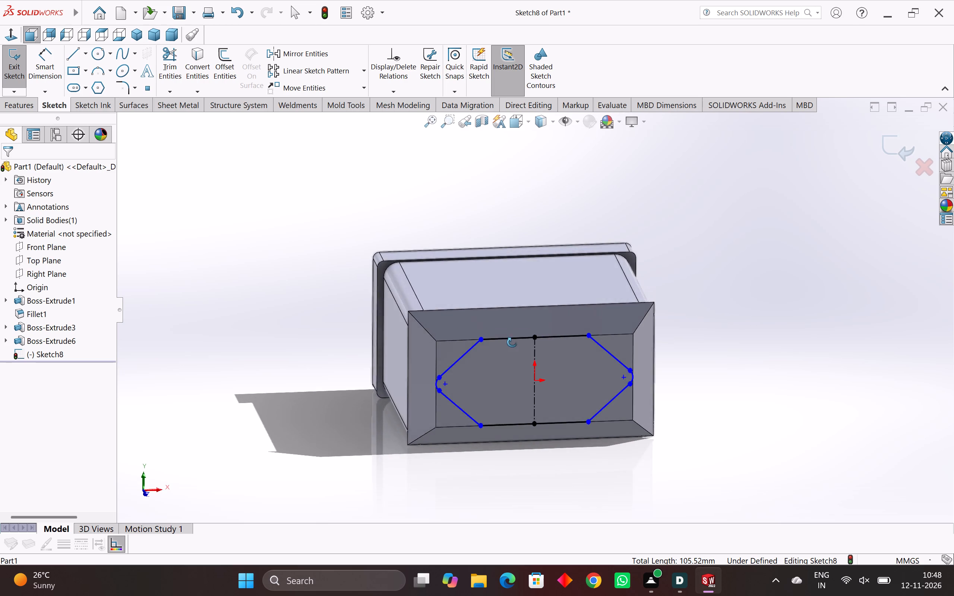
{"action": "middle_click_drag", "start_coordinate": [512, 342], "coordinate": [499, 351]}
Delete the profile's upper and lower horizontal lines together with the two angled lines of its left half.
{"action": "scroll", "coordinate": [500, 351], "scroll_direction": "up", "scroll_amount": 4}
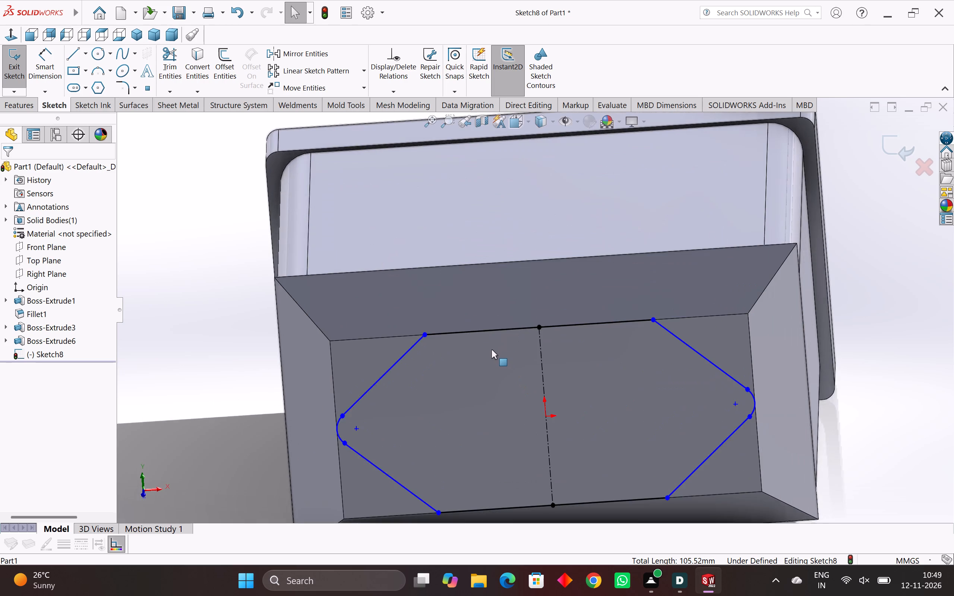
{"action": "scroll", "coordinate": [489, 349], "scroll_direction": "up", "scroll_amount": 4}
{"action": "left_click_drag", "start_coordinate": [477, 279], "coordinate": [313, 353]}
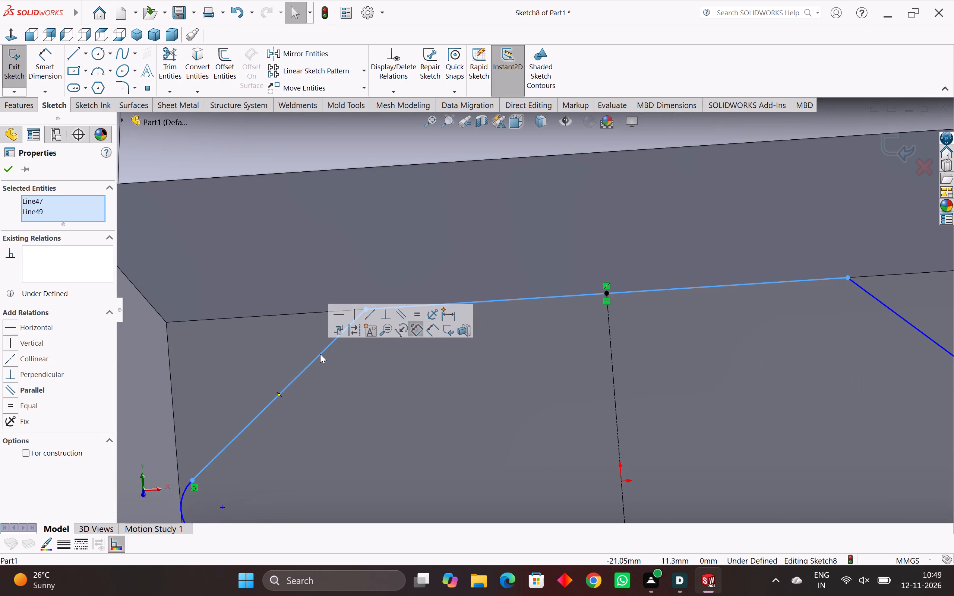
{"action": "key", "text": "Delete"}
{"action": "scroll", "coordinate": [340, 361], "scroll_direction": "down", "scroll_amount": 5}
{"action": "scroll", "coordinate": [551, 443], "scroll_direction": "up", "scroll_amount": 4}
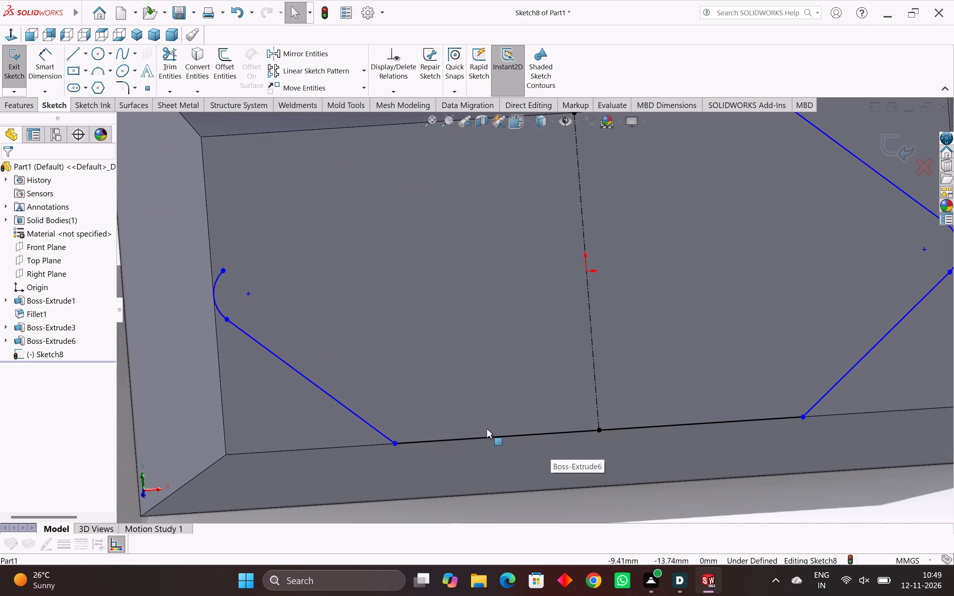
{"action": "left_click_drag", "start_coordinate": [470, 426], "coordinate": [387, 465]}
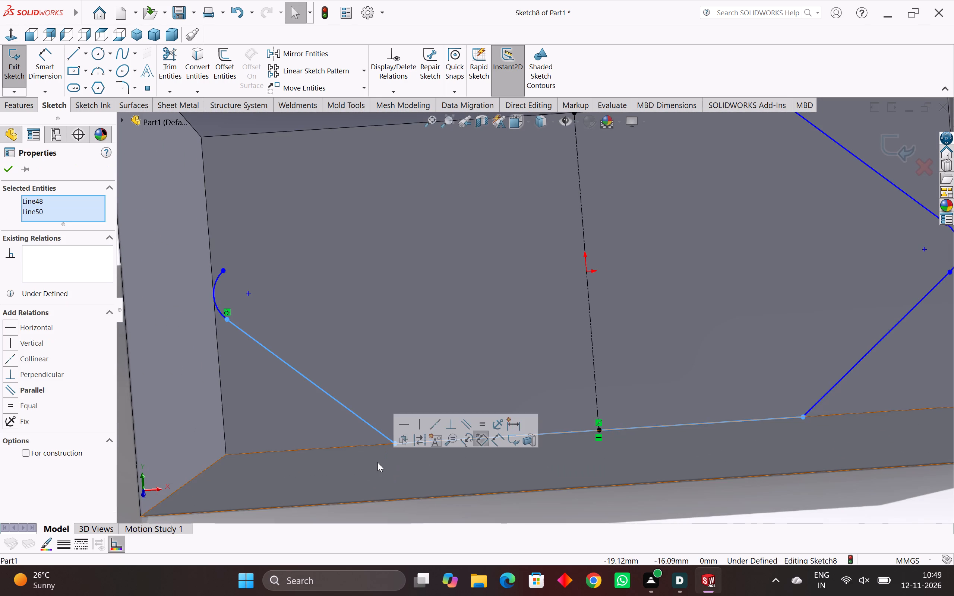
{"action": "key", "text": "Delete"}
Delete the two angled lines of the profile's right half, keeping both end arcs and the vertical centerline.
{"action": "scroll", "coordinate": [407, 455], "scroll_direction": "down", "scroll_amount": 3}
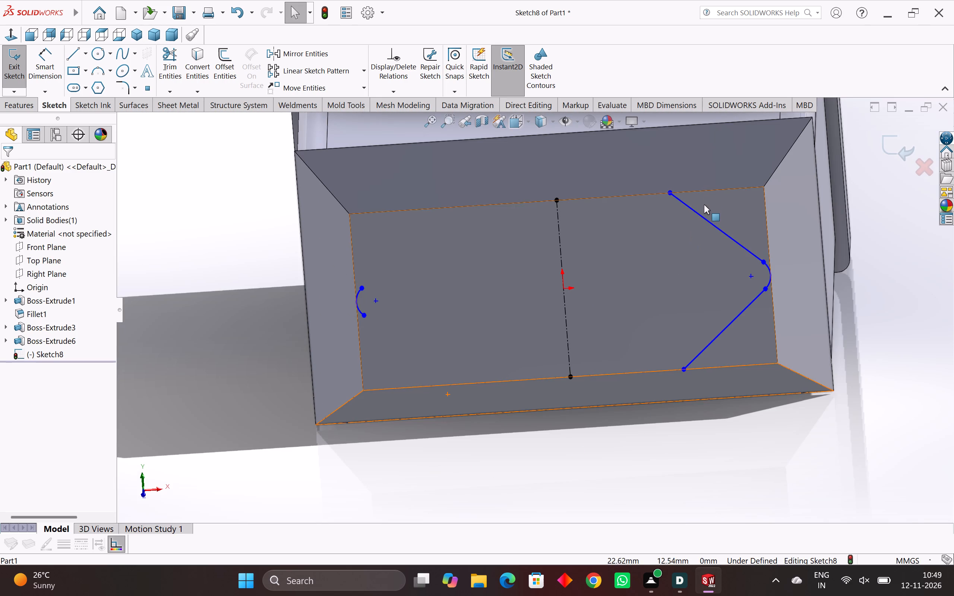
{"action": "left_click_drag", "start_coordinate": [704, 205], "coordinate": [688, 231]}
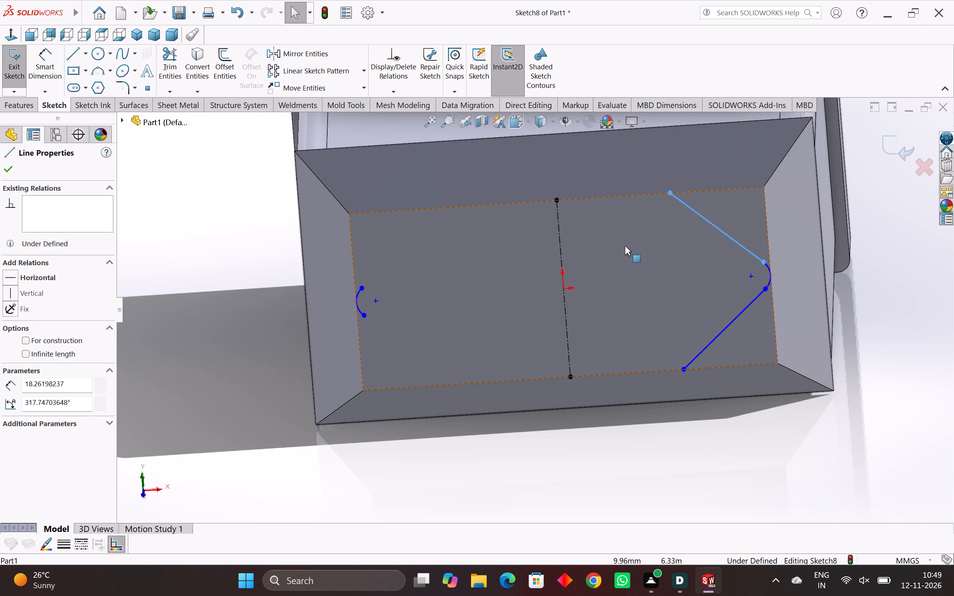
{"action": "key", "text": "Delete"}
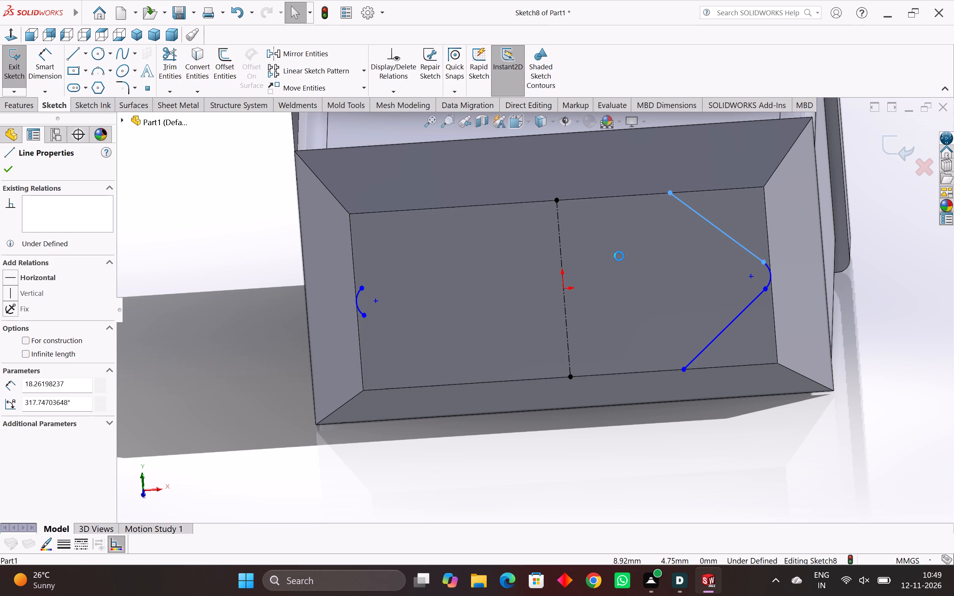
{"action": "left_click_drag", "start_coordinate": [680, 331], "coordinate": [681, 335]}
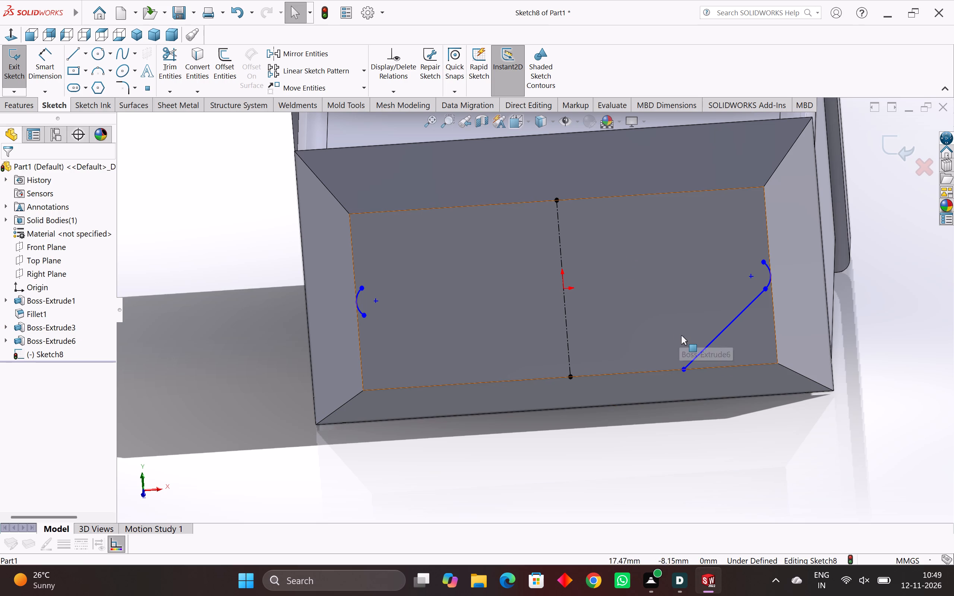
{"action": "left_click_drag", "start_coordinate": [681, 335], "coordinate": [670, 388]}
{"action": "left_click_drag", "start_coordinate": [706, 325], "coordinate": [691, 392]}
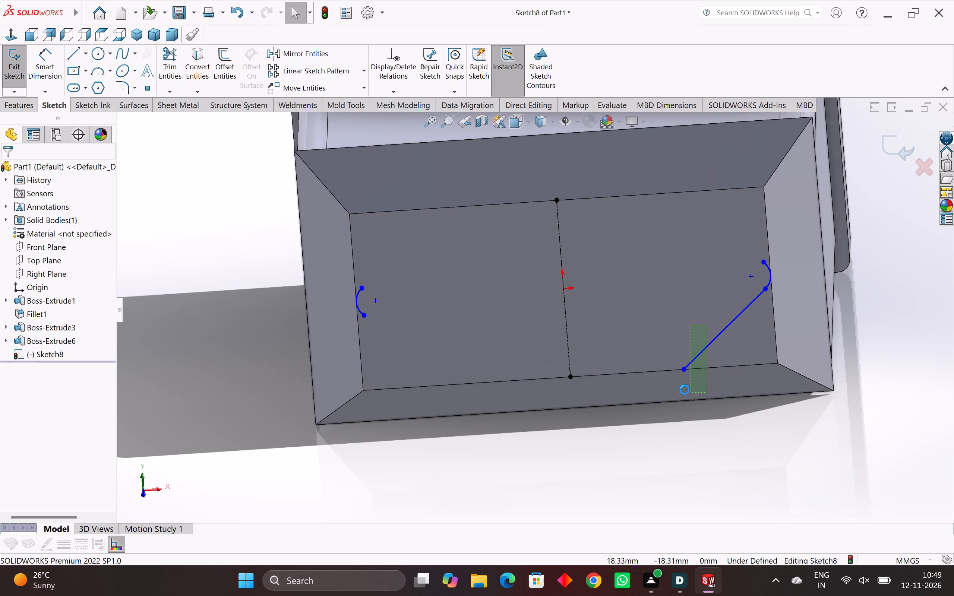
{"action": "key", "text": "Delete"}
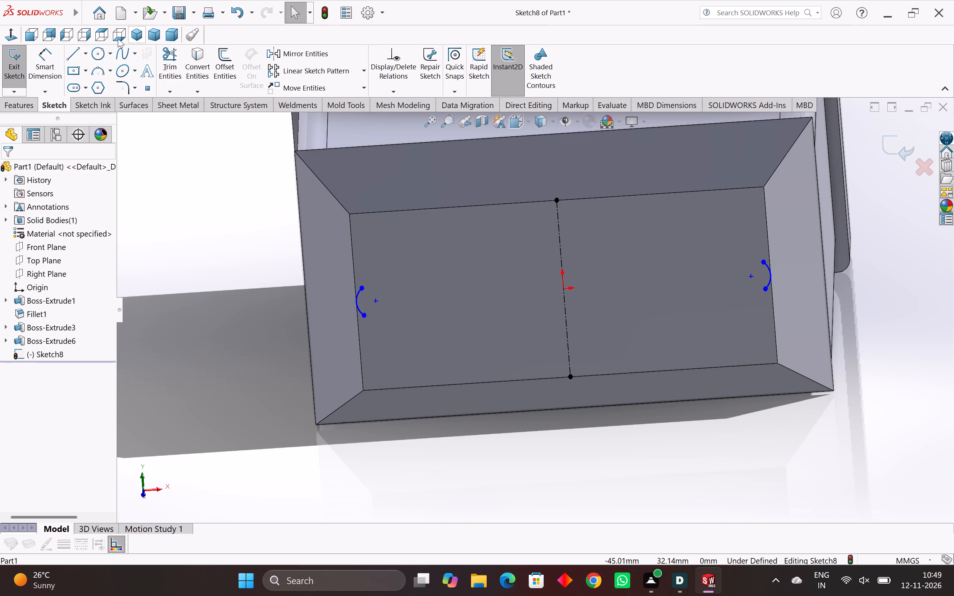
Start the Line tool with As sketched orientation in the end-face sketch.
{"action": "left_click", "coordinate": [70, 57]}
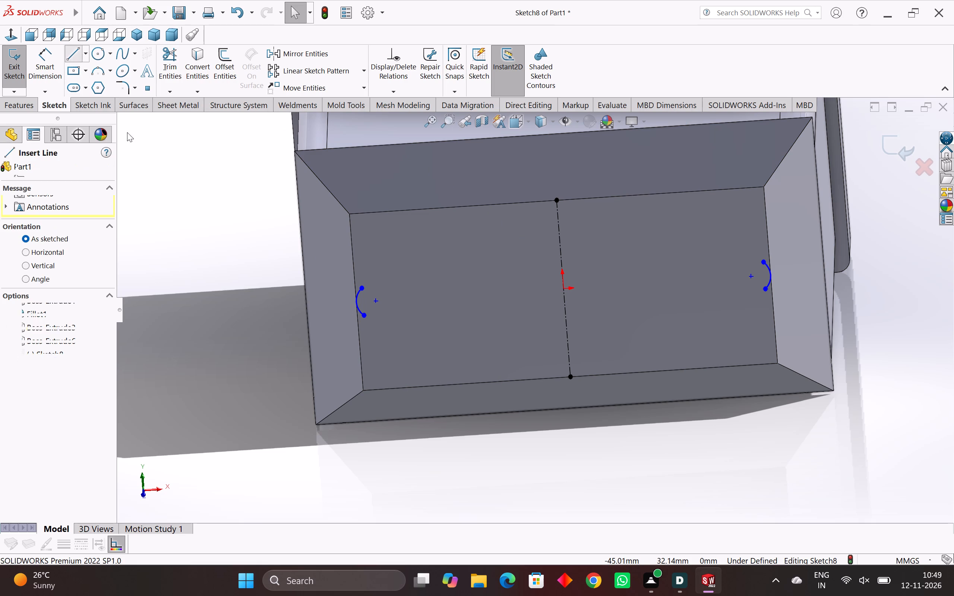
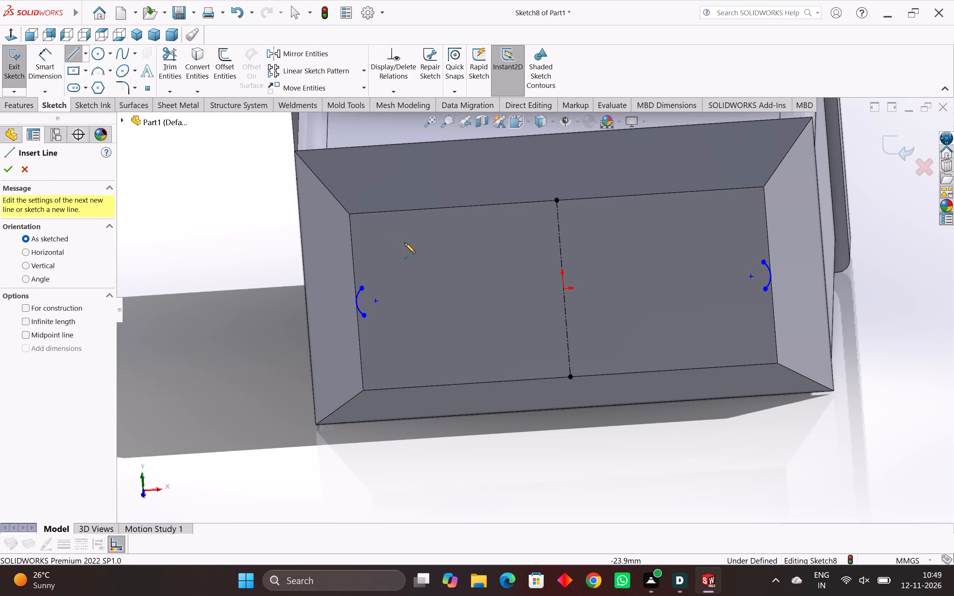
Sketch a horizontal line about 36.5 mm long across the centerline, below the end face's upper edge.
{"action": "left_click", "coordinate": [427, 246]}
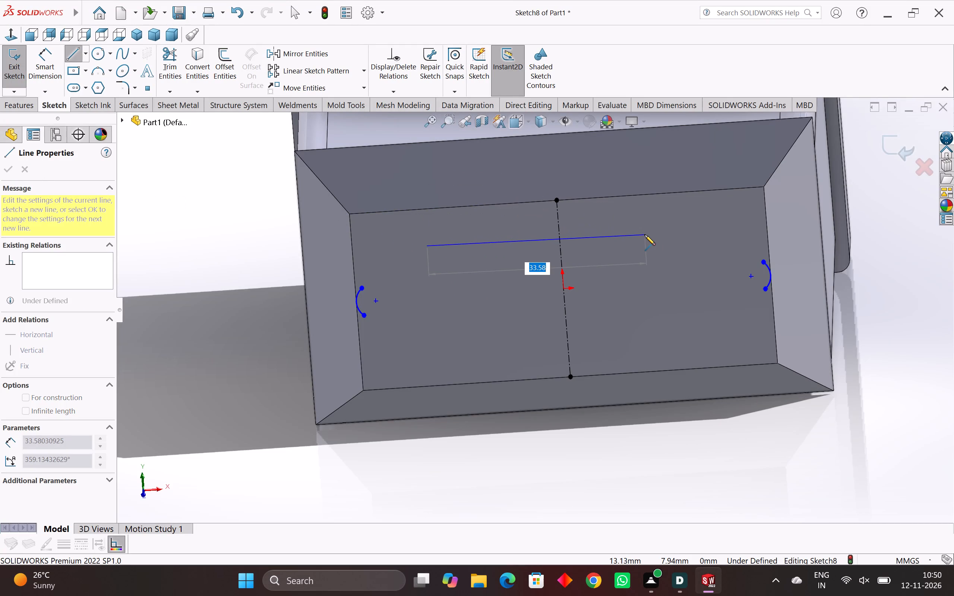
{"action": "left_click", "coordinate": [664, 231]}
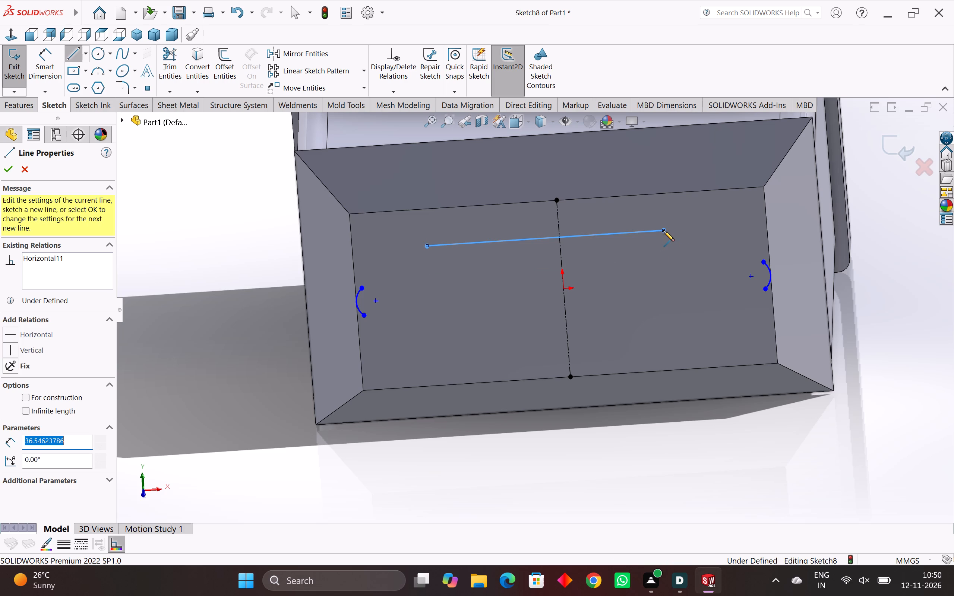
{"action": "key", "text": "Escape"}
{"action": "key", "text": "Escape"}
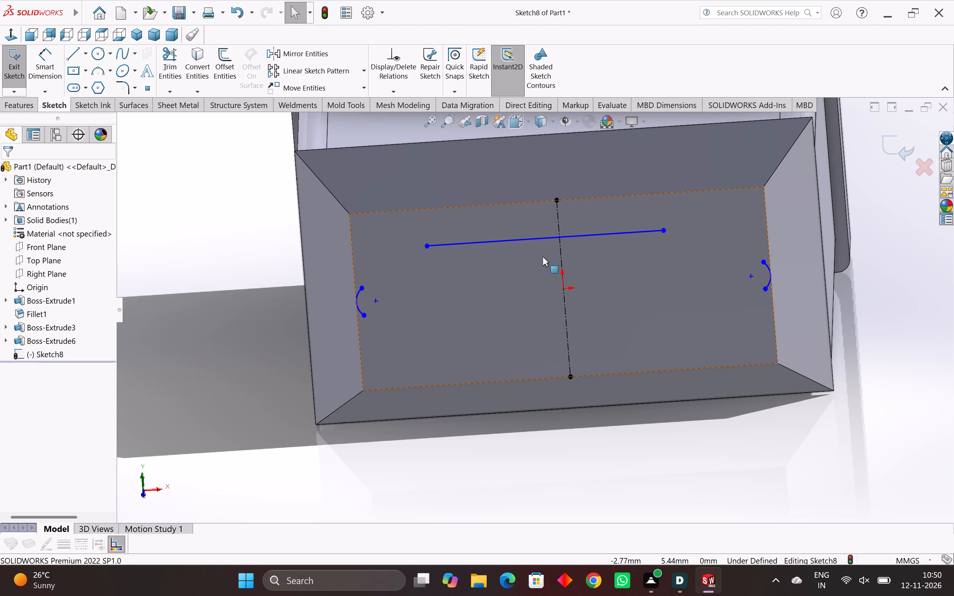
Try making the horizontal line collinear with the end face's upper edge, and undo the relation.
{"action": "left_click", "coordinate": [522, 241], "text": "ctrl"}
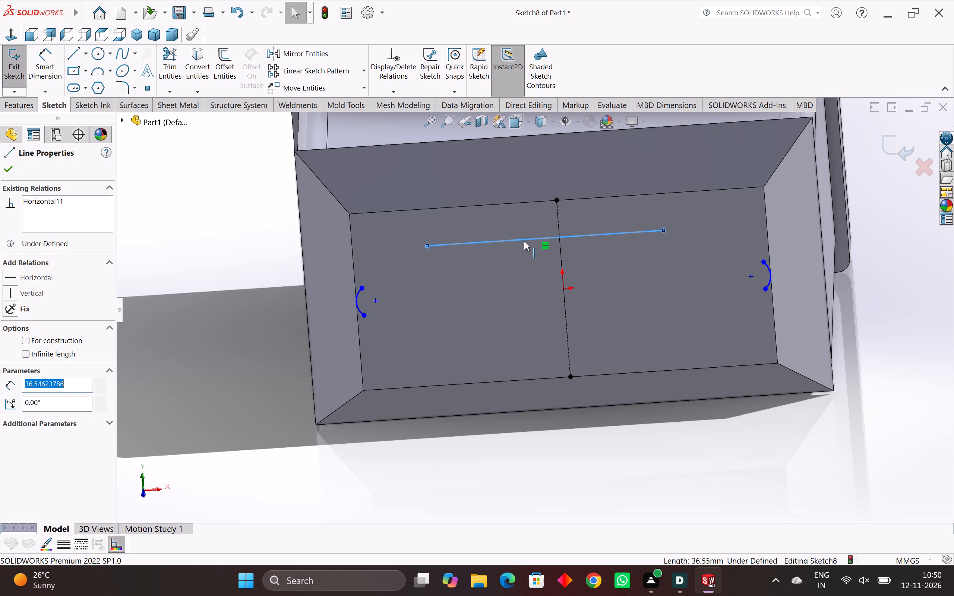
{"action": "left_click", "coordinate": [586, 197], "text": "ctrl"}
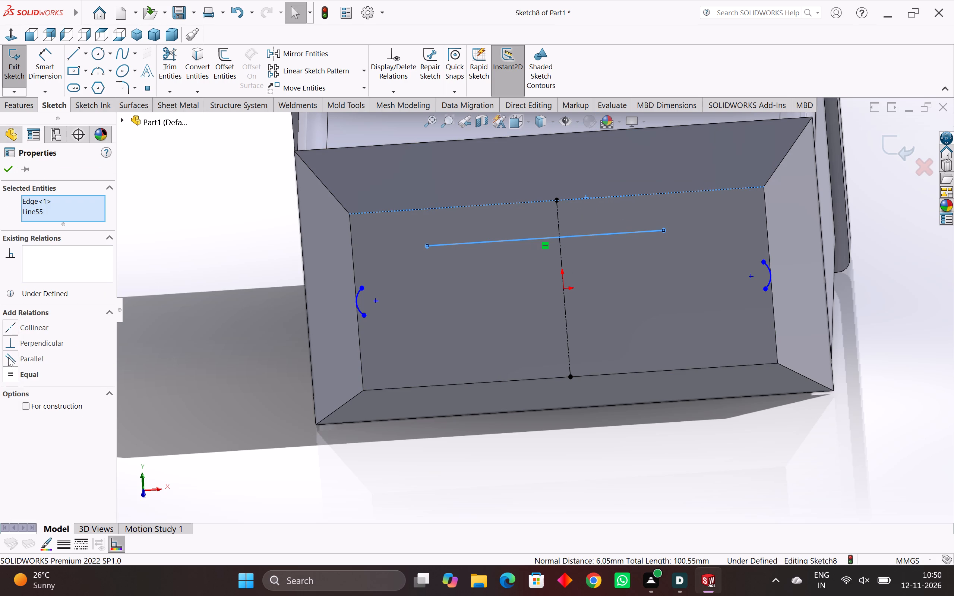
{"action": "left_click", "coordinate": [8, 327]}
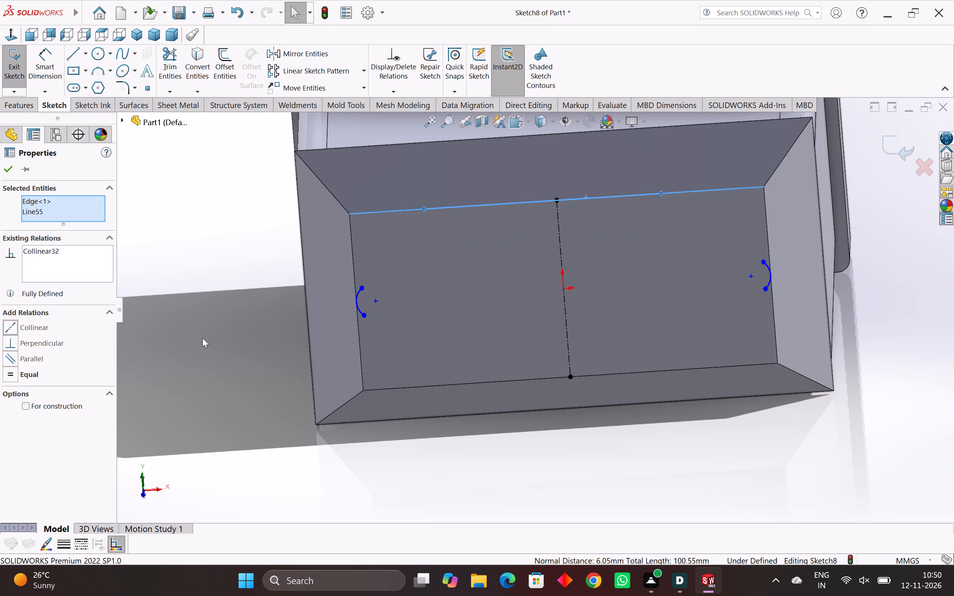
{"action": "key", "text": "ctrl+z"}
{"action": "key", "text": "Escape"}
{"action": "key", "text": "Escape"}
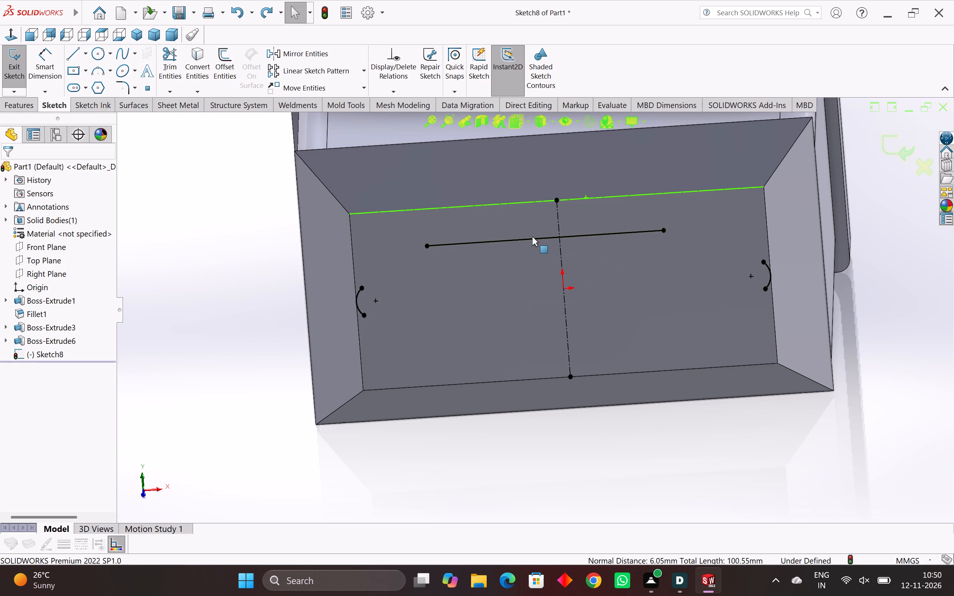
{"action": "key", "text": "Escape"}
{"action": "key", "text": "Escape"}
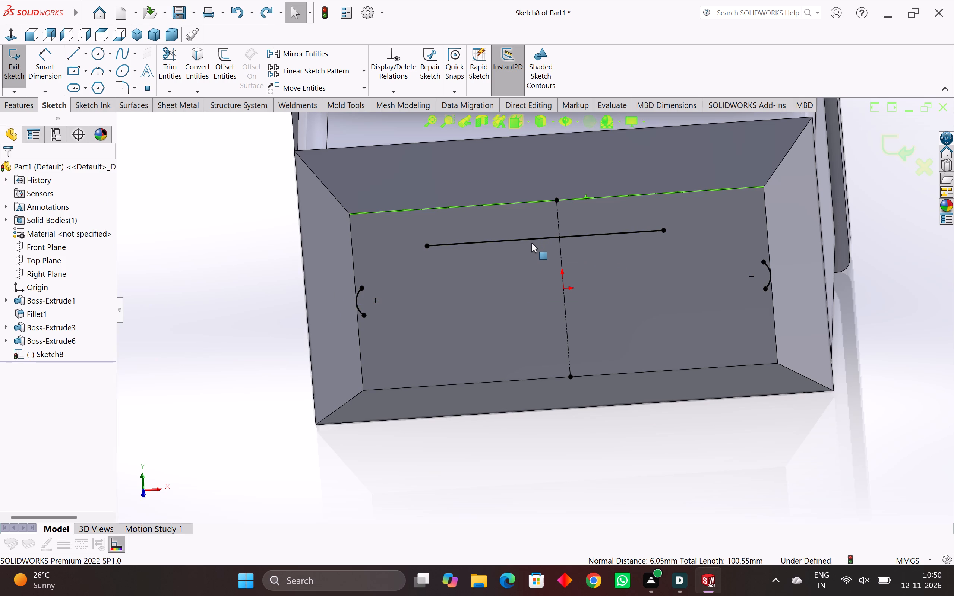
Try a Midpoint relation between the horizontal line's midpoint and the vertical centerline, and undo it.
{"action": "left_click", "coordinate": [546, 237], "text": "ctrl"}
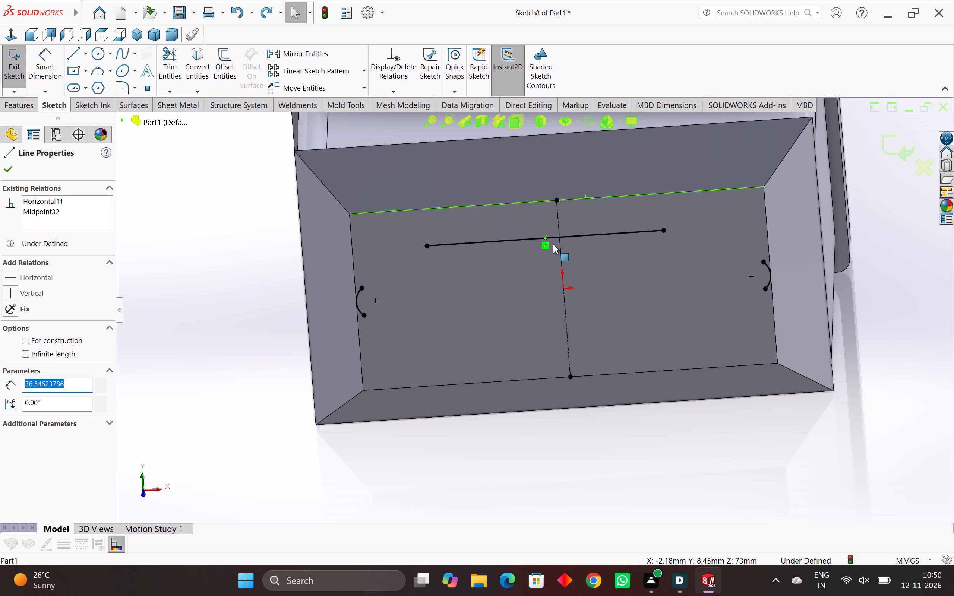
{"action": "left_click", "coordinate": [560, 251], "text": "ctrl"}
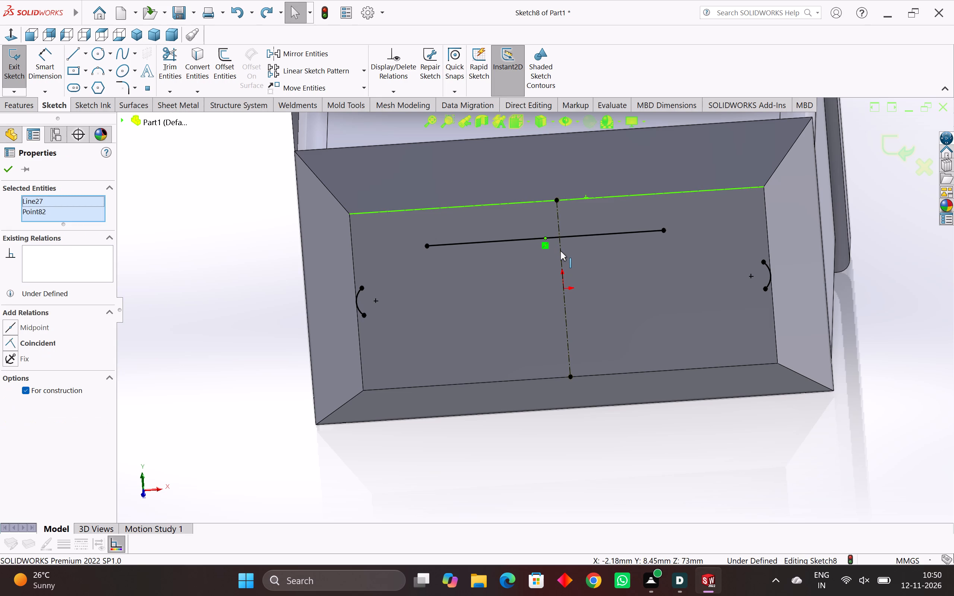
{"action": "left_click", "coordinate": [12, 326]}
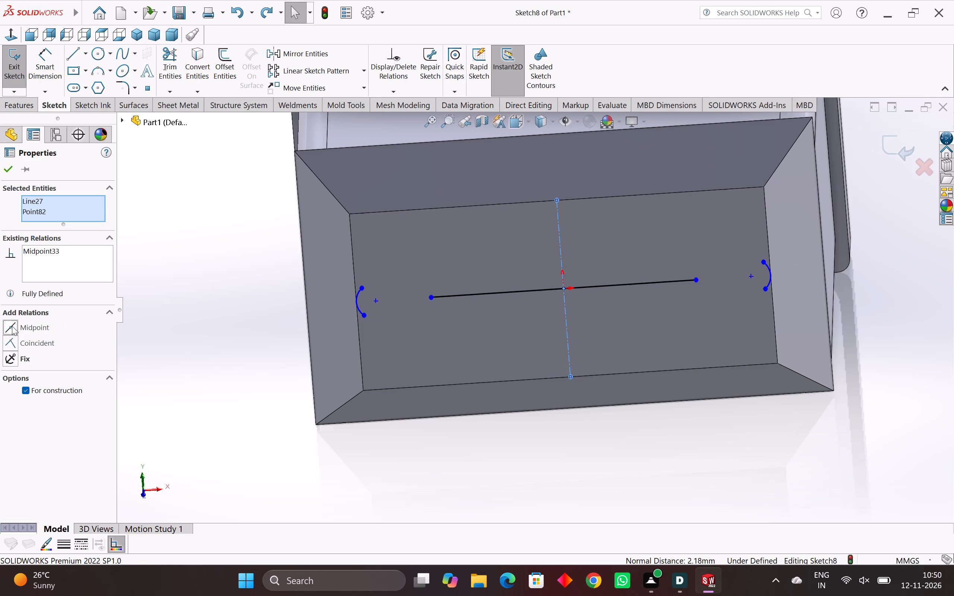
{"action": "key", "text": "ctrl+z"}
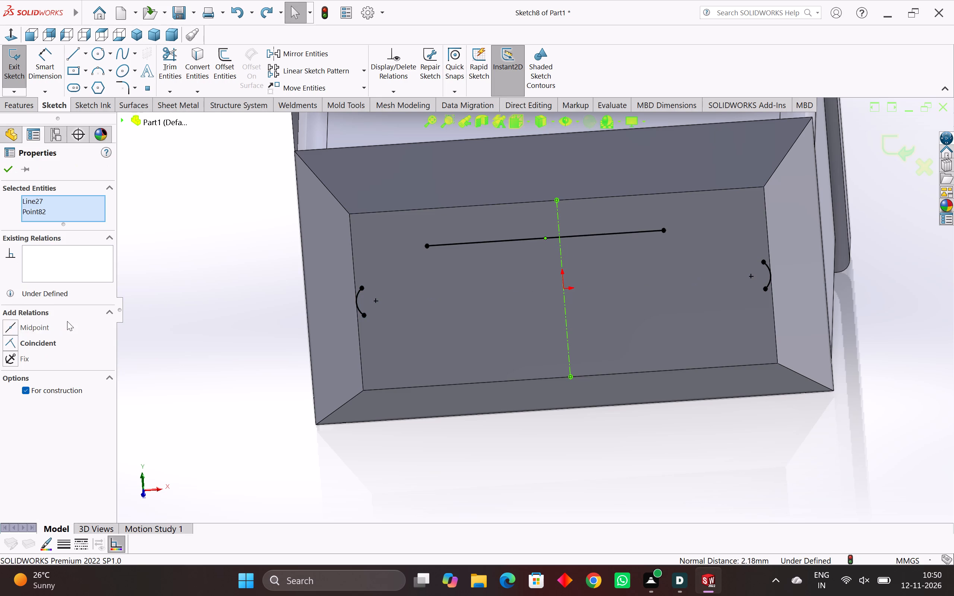
Make the horizontal line's midpoint coincident with the vertical centerline.
{"action": "left_click", "coordinate": [545, 239], "text": "ctrl"}
{"action": "left_click", "coordinate": [559, 251], "text": "ctrl"}
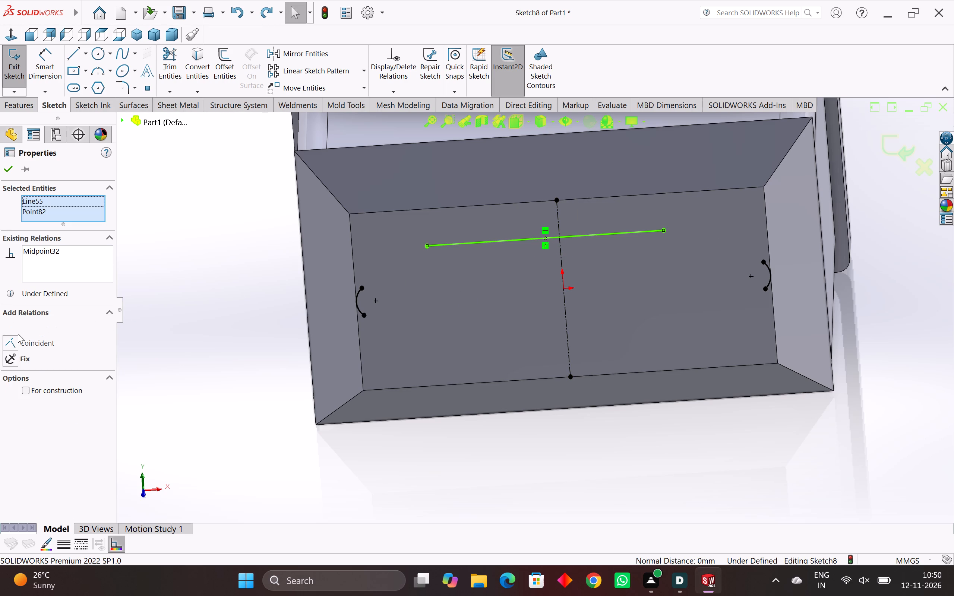
{"action": "left_click", "coordinate": [9, 342]}
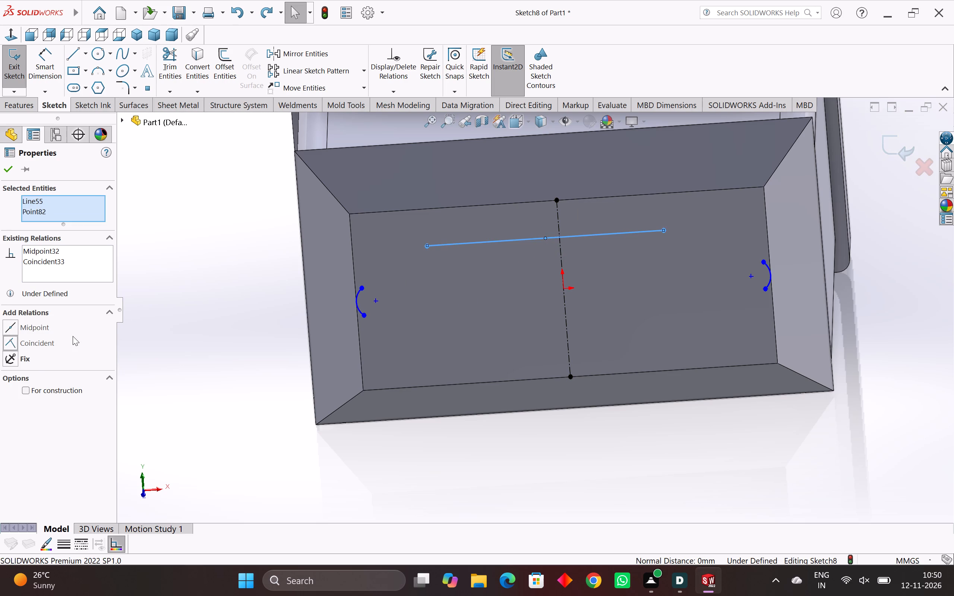
{"action": "key", "text": "Escape"}
{"action": "key", "text": "Escape"}
{"action": "key", "text": "Escape"}
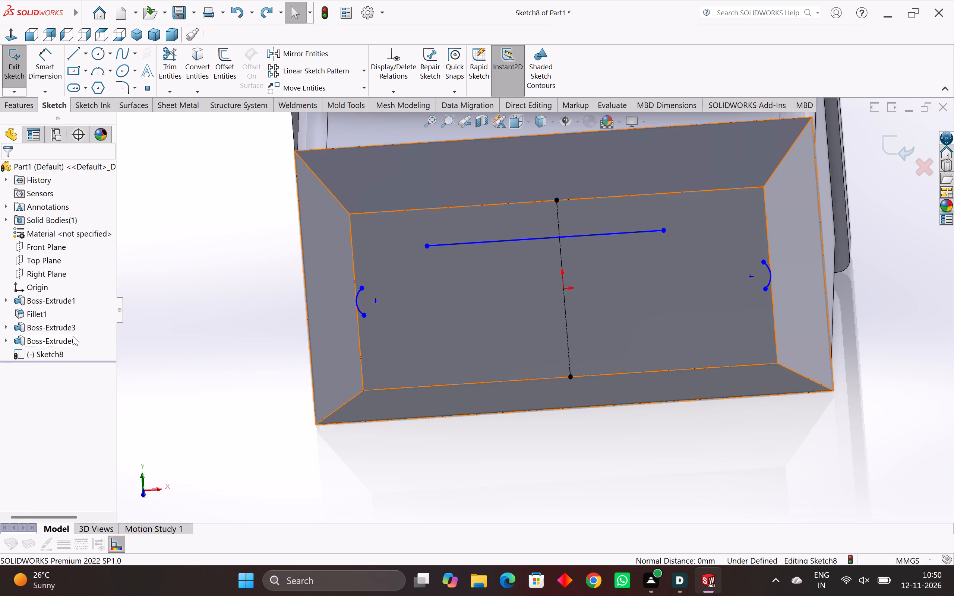
{"action": "left_click", "coordinate": [546, 238], "text": "ctrl"}
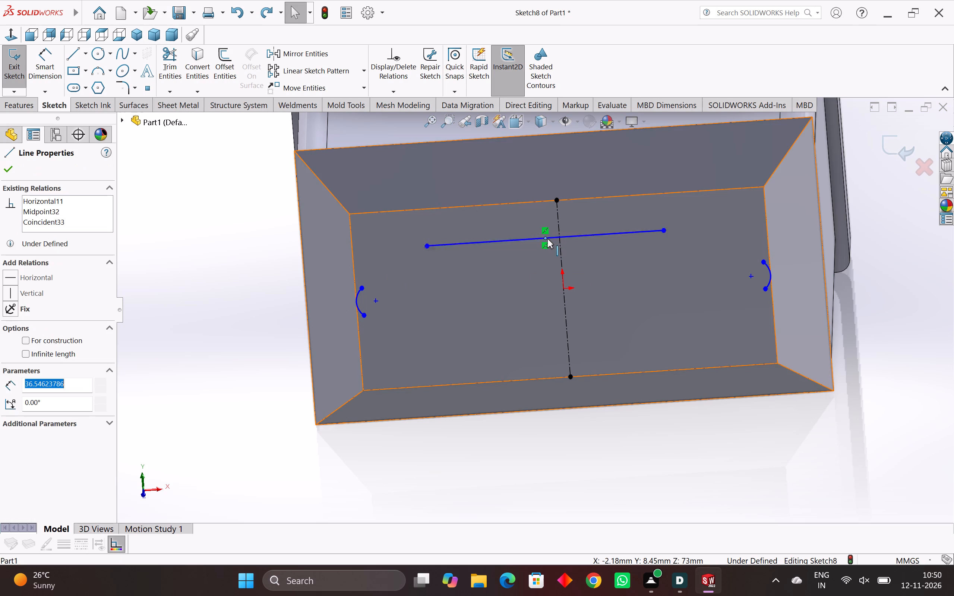
{"action": "left_click", "coordinate": [559, 249], "text": "ctrl"}
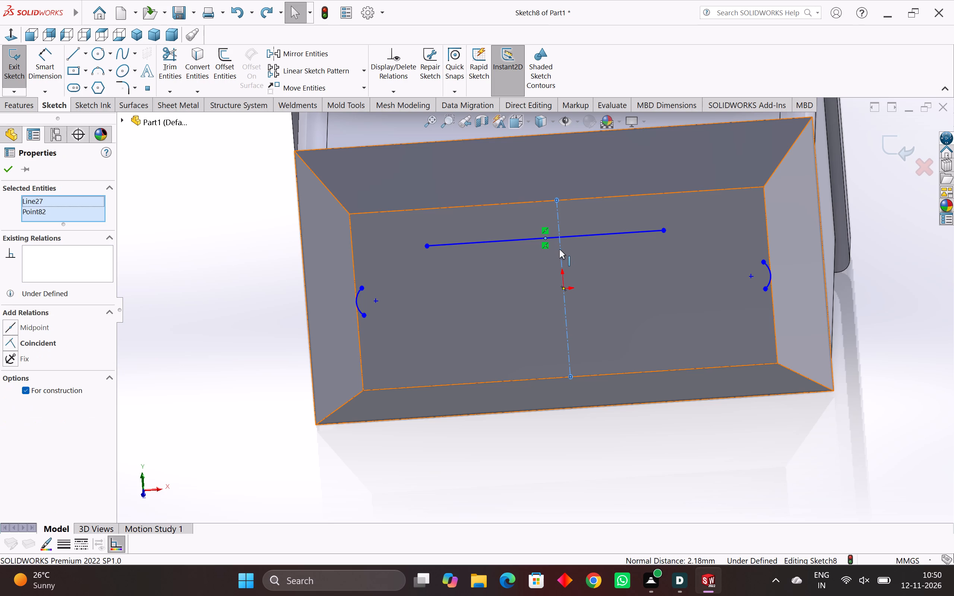
{"action": "left_click", "coordinate": [8, 342]}
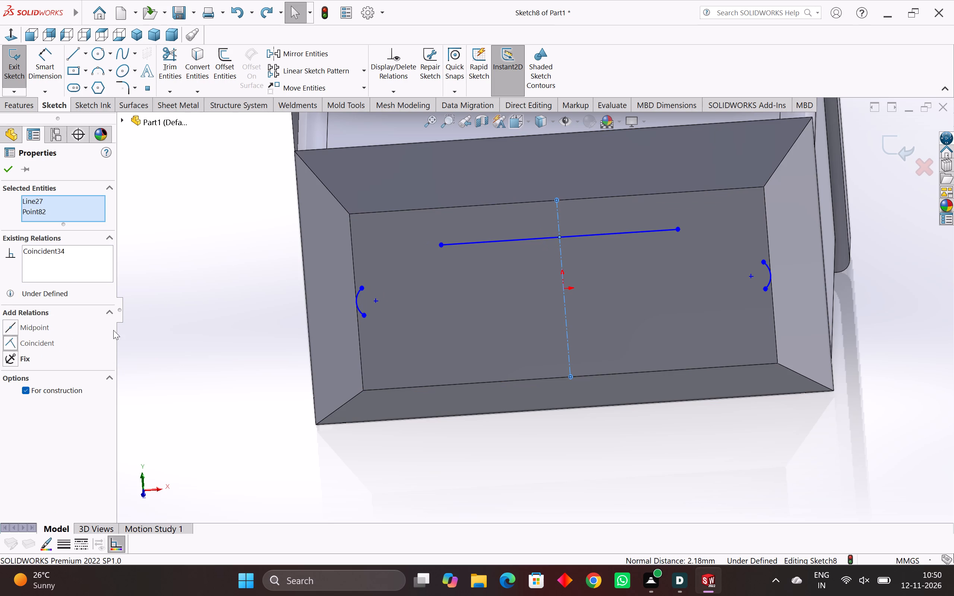
{"action": "left_click", "coordinate": [7, 173]}
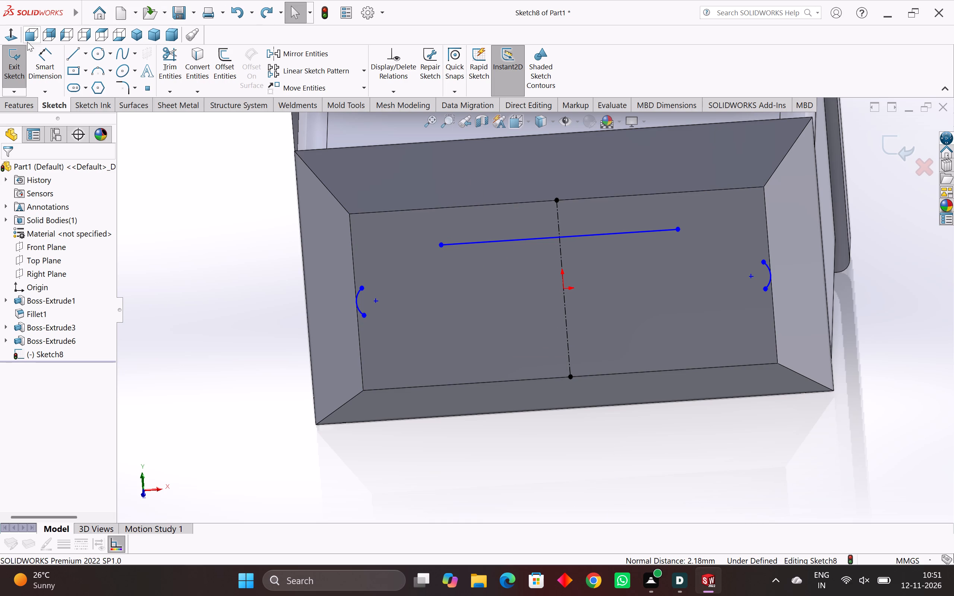
Dimension the horizontal line 3 mm from the end face's upper edge.
{"action": "left_click", "coordinate": [40, 63]}
{"action": "left_click", "coordinate": [464, 244]}
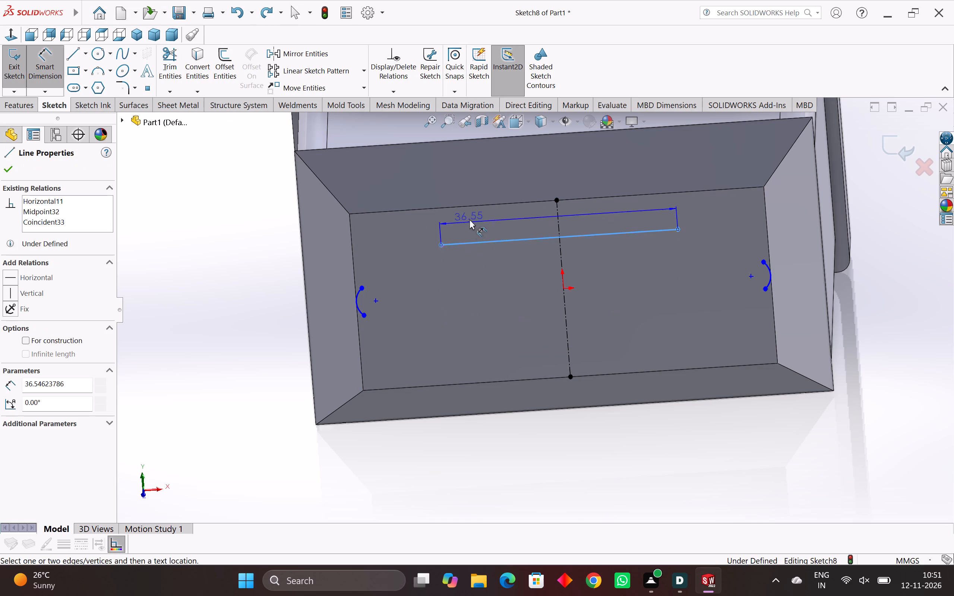
{"action": "left_click", "coordinate": [476, 206]}
{"action": "left_click", "coordinate": [258, 244]}
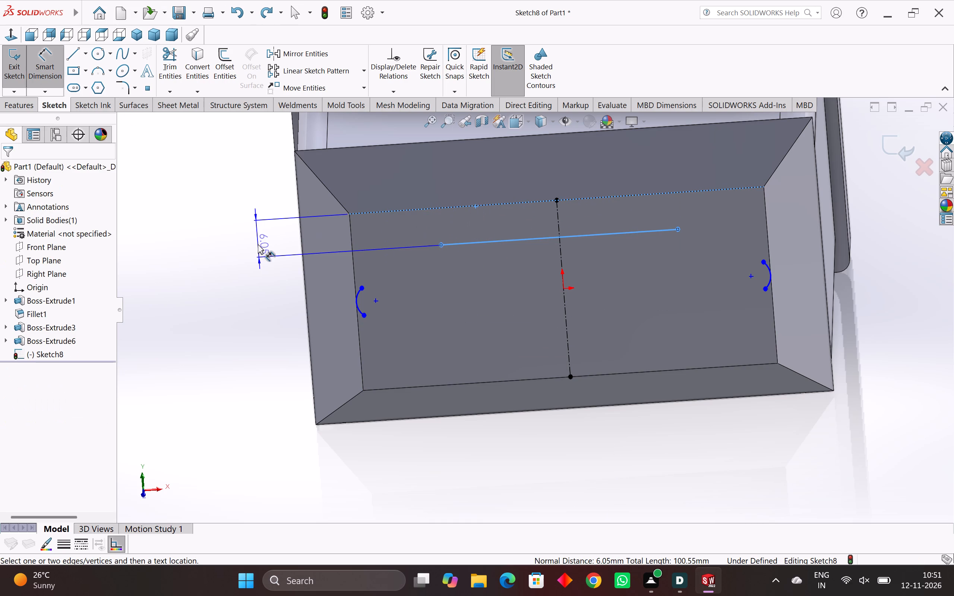
{"action": "key", "text": "3"}
{"action": "key", "text": "Return"}
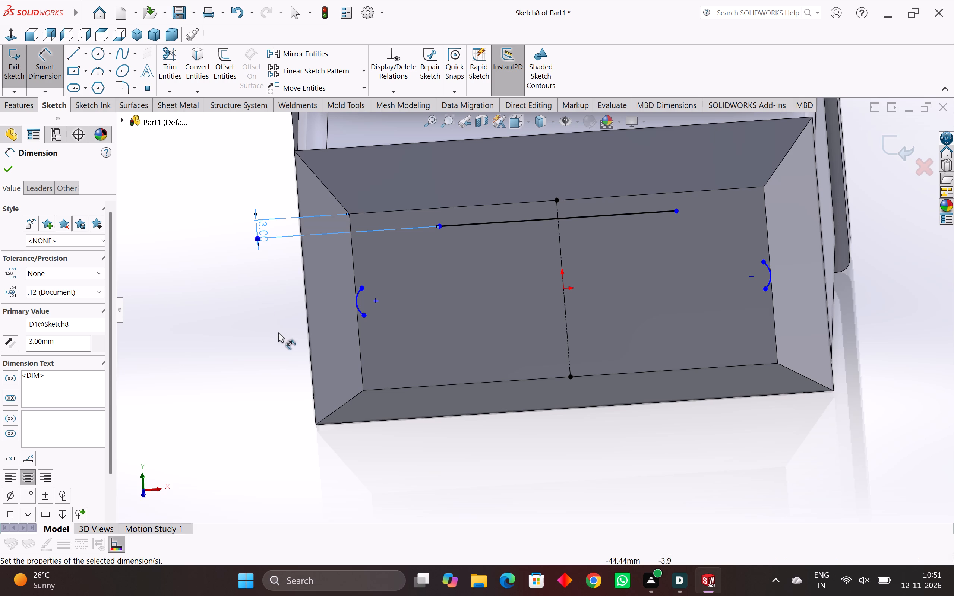
{"action": "left_click", "coordinate": [236, 217]}
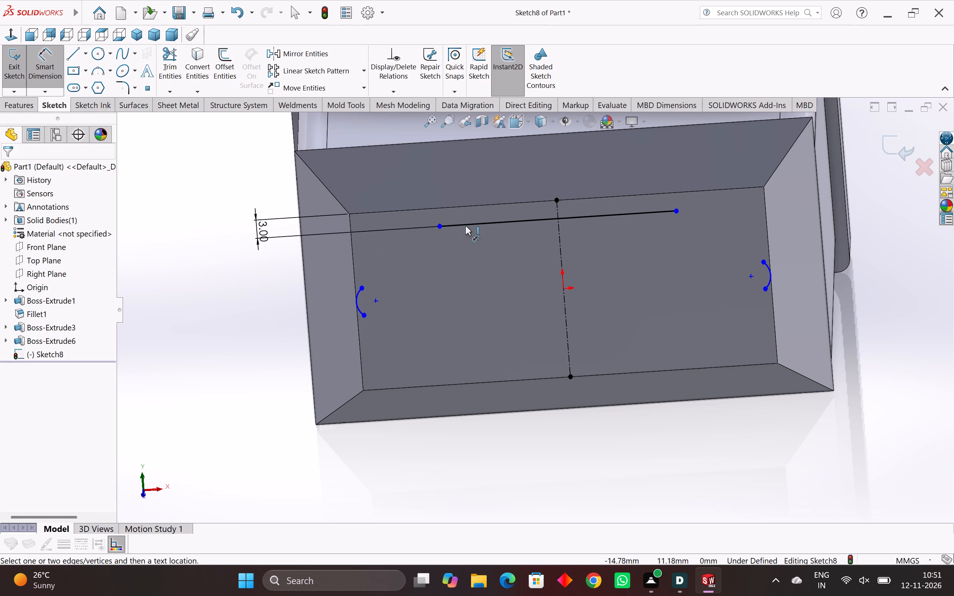
Dimension the horizontal line's length as 38 mm.
{"action": "left_click", "coordinate": [474, 223]}
{"action": "scroll", "coordinate": [507, 167], "scroll_direction": "down", "scroll_amount": 2}
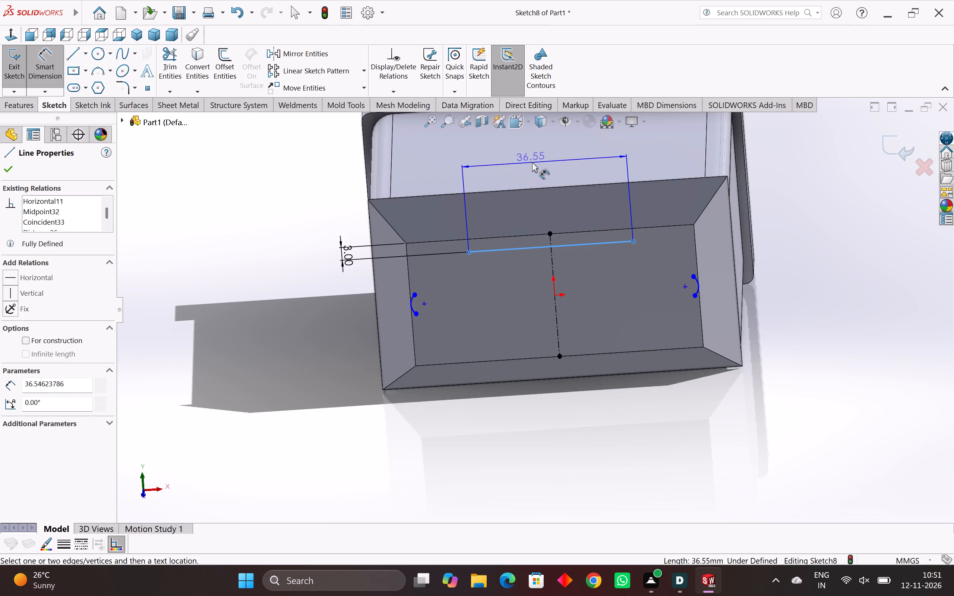
{"action": "left_click", "coordinate": [544, 166]}
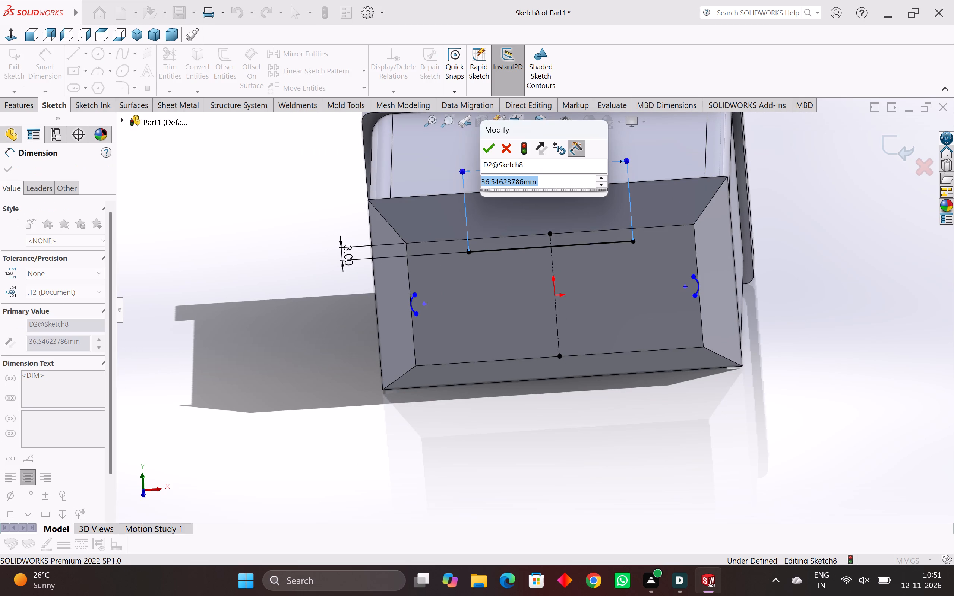
{"action": "key", "text": "3"}
{"action": "key", "text": "8"}
{"action": "key", "text": "Return"}
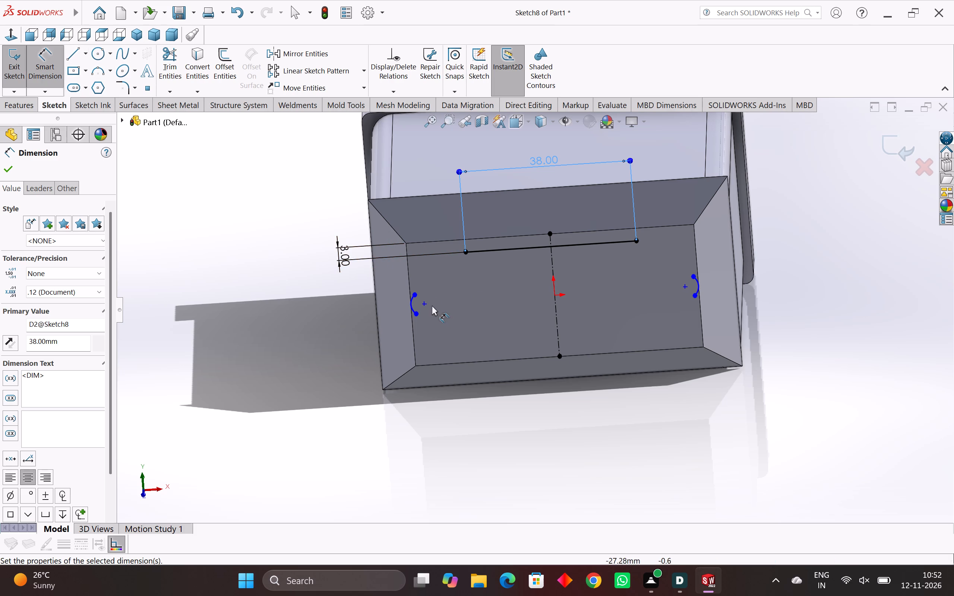
Draw an angled line about 15.2 mm long from the horizontal line's left end to the left arc's upper endpoint.
{"action": "scroll", "coordinate": [432, 305], "scroll_direction": "up", "scroll_amount": 4}
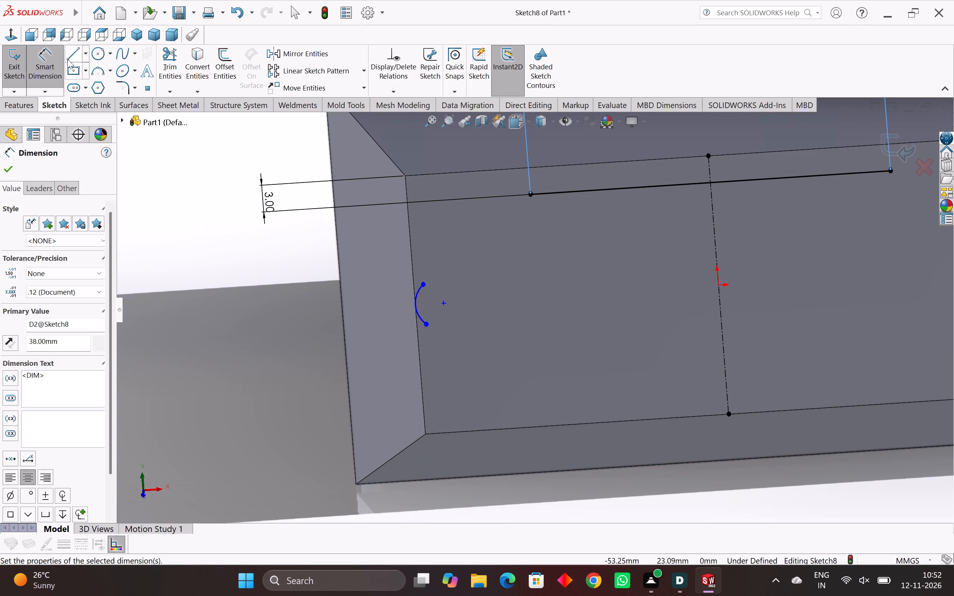
{"action": "left_click", "coordinate": [68, 58]}
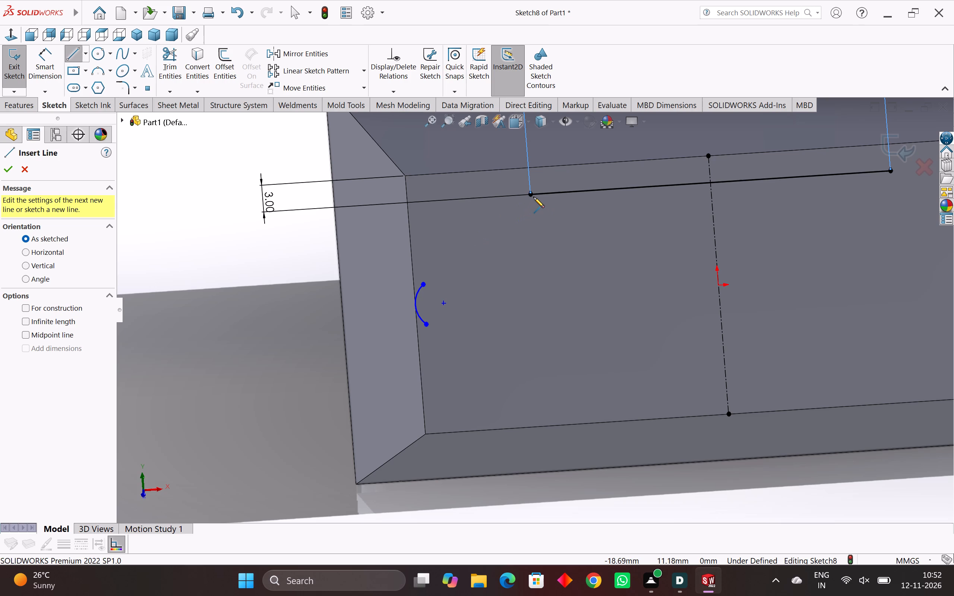
{"action": "left_click", "coordinate": [530, 194]}
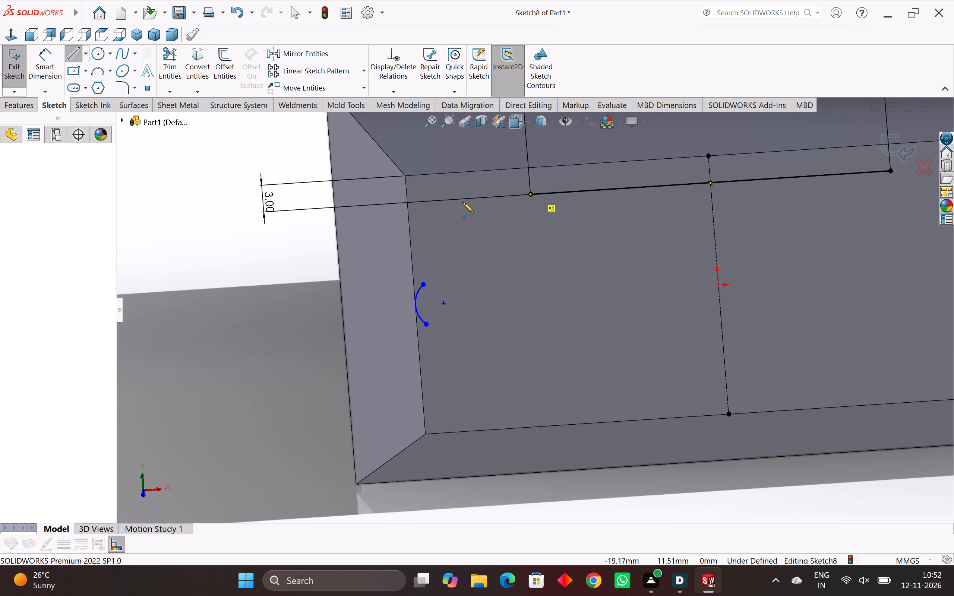
{"action": "left_click", "coordinate": [424, 283]}
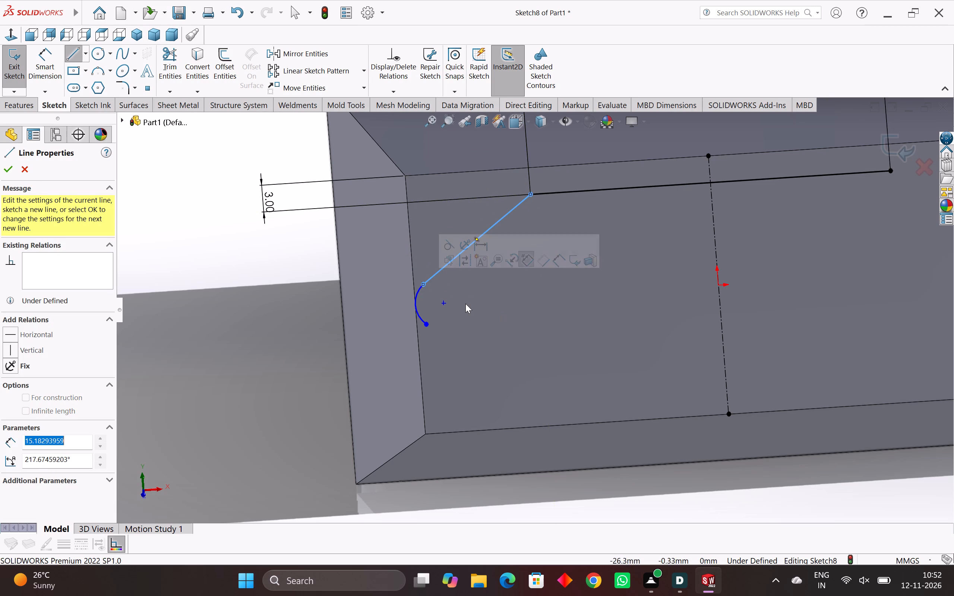
{"action": "key", "text": "grave"}
{"action": "key", "text": "Escape"}
{"action": "key", "text": "Escape"}
Draw an angled line about 15.2 mm long from the horizontal line's right end to the right arc's upper endpoint.
{"action": "scroll", "coordinate": [465, 301], "scroll_direction": "down", "scroll_amount": 2}
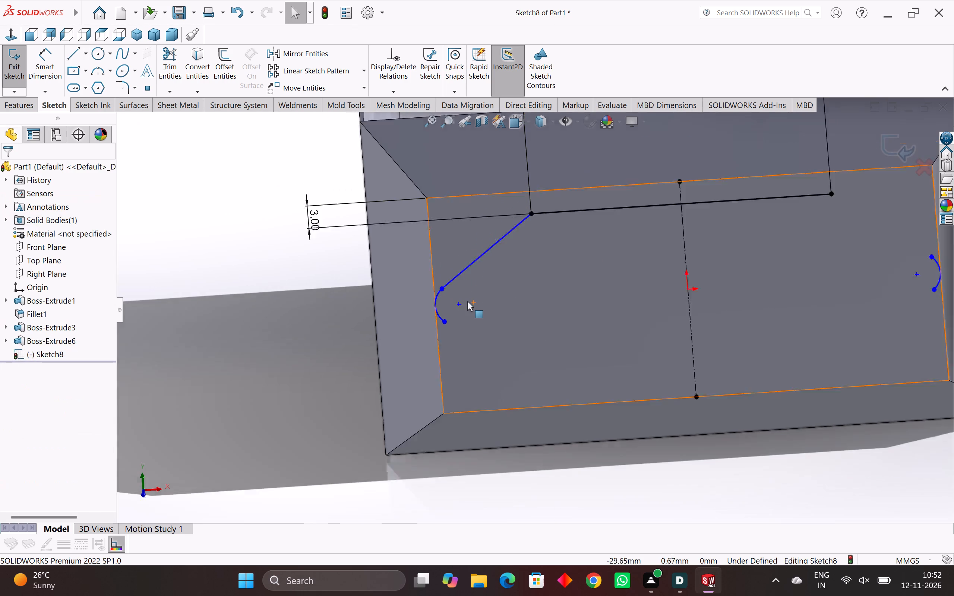
{"action": "scroll", "coordinate": [467, 301], "scroll_direction": "down", "scroll_amount": 3}
{"action": "scroll", "coordinate": [625, 291], "scroll_direction": "up", "scroll_amount": 3}
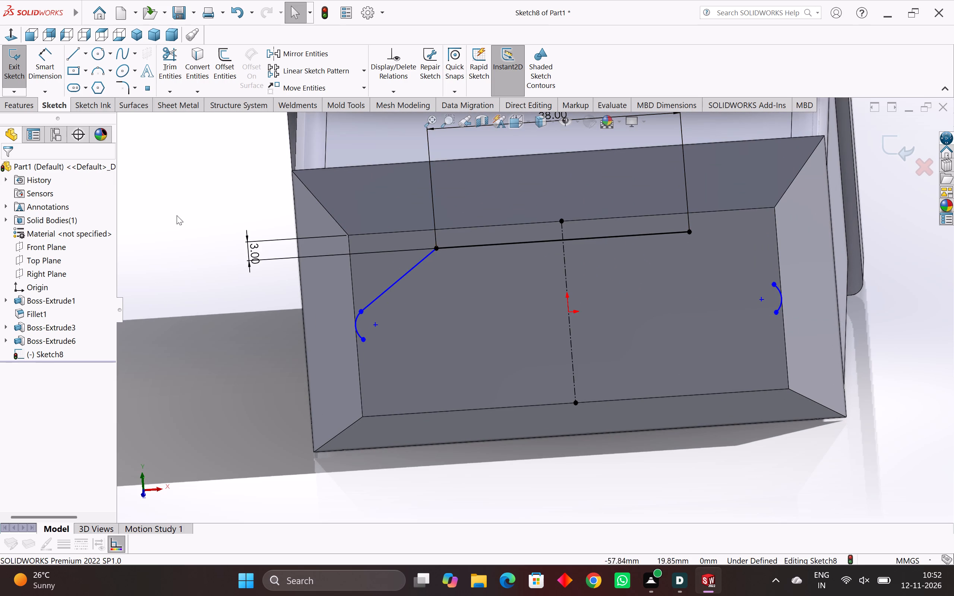
{"action": "left_click", "coordinate": [76, 59]}
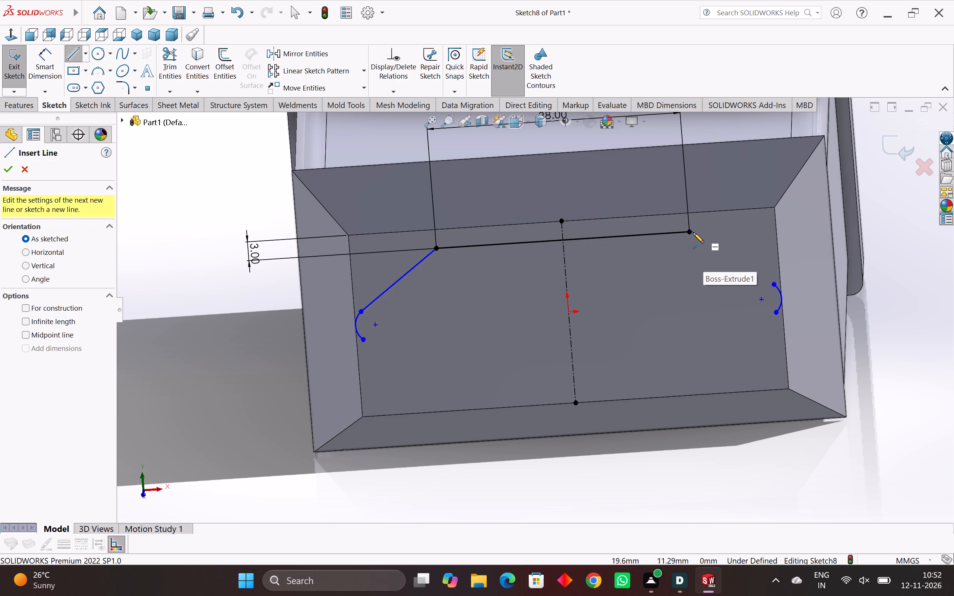
{"action": "left_click", "coordinate": [691, 231]}
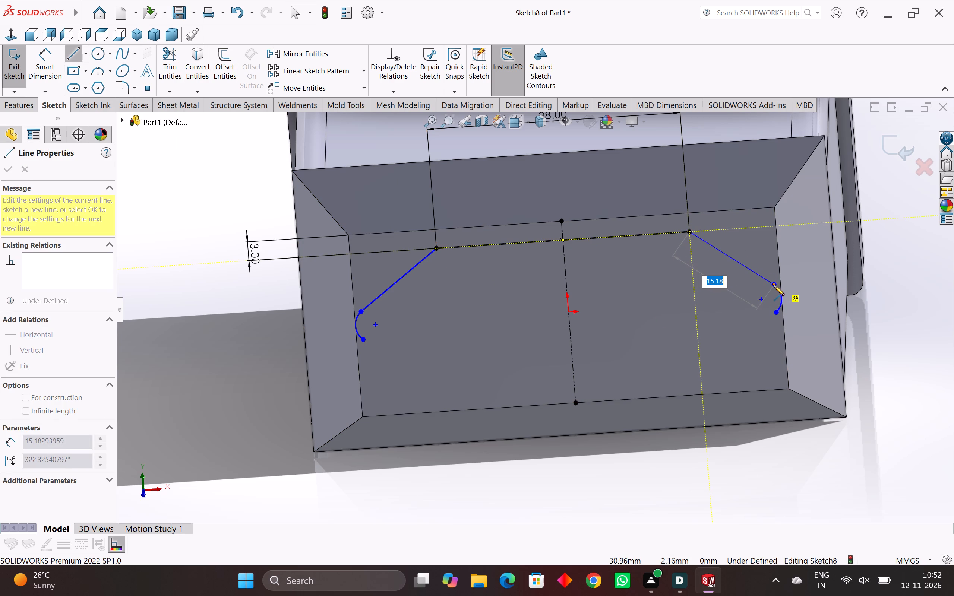
{"action": "left_click", "coordinate": [774, 285]}
{"action": "key", "text": "Escape"}
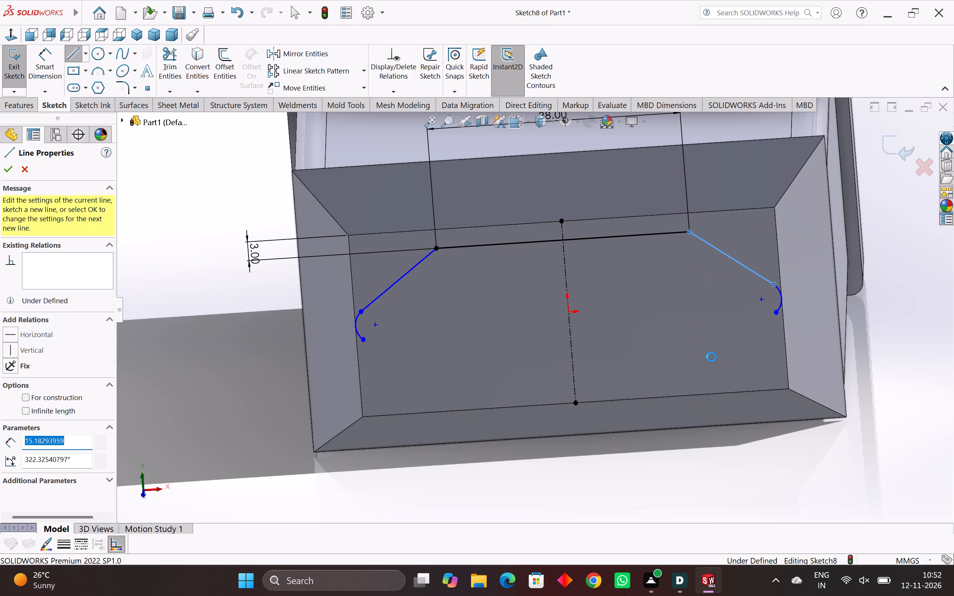
Add a horizontal relation between the centre points of the left and right end arcs.
{"action": "key", "text": "Escape"}
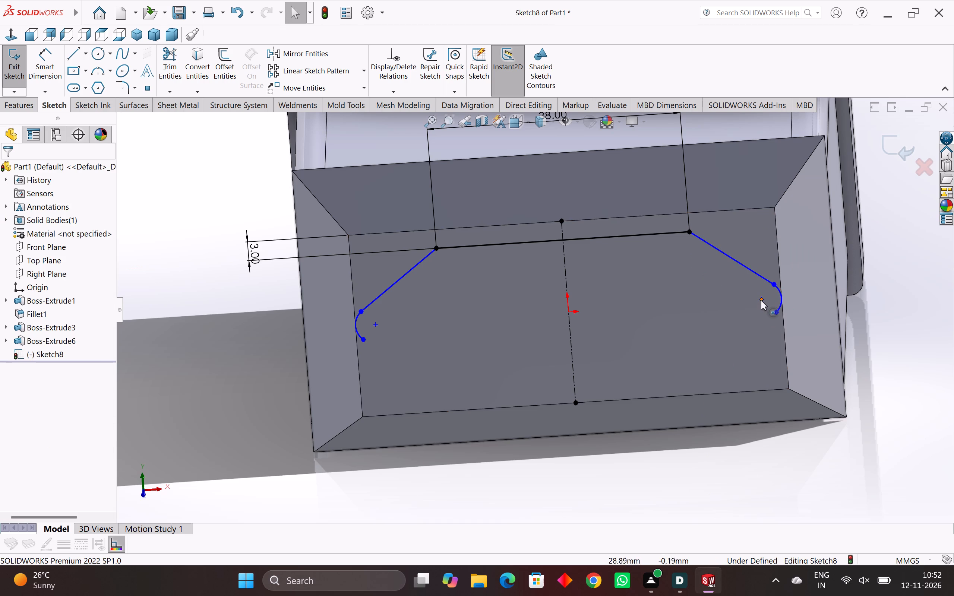
{"action": "left_click", "coordinate": [762, 298], "text": "ctrl"}
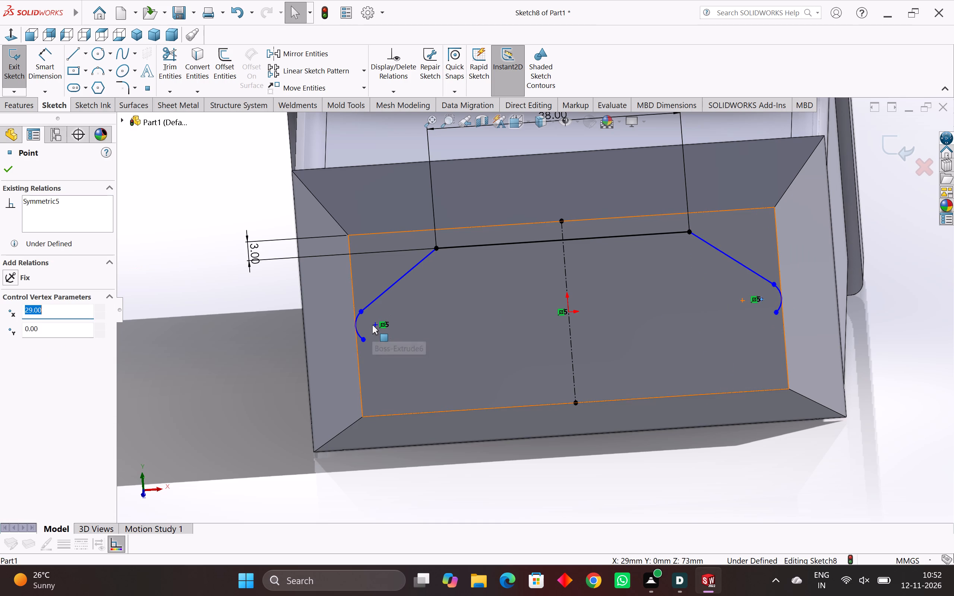
{"action": "left_click", "coordinate": [375, 324], "text": "ctrl"}
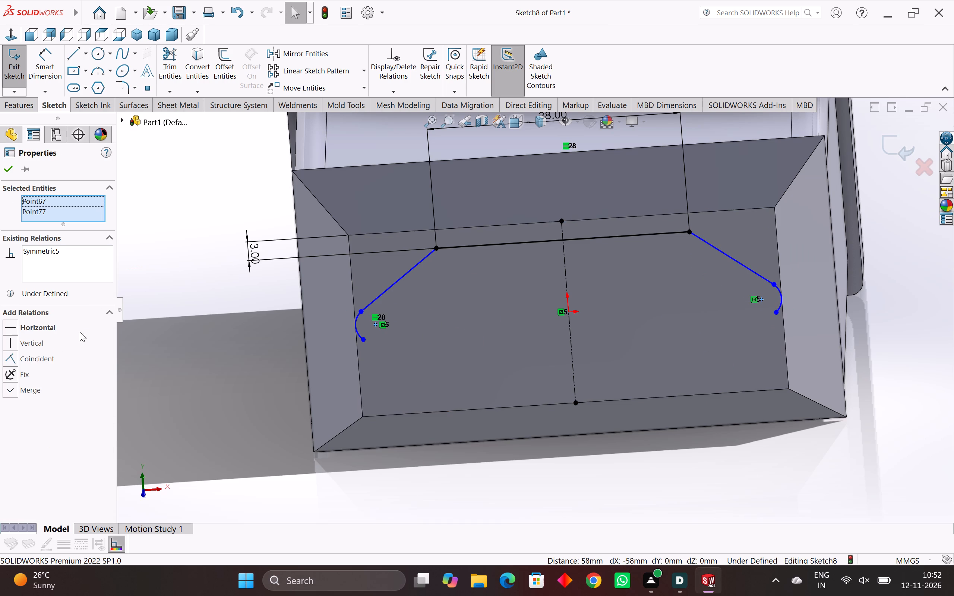
{"action": "left_click", "coordinate": [11, 324]}
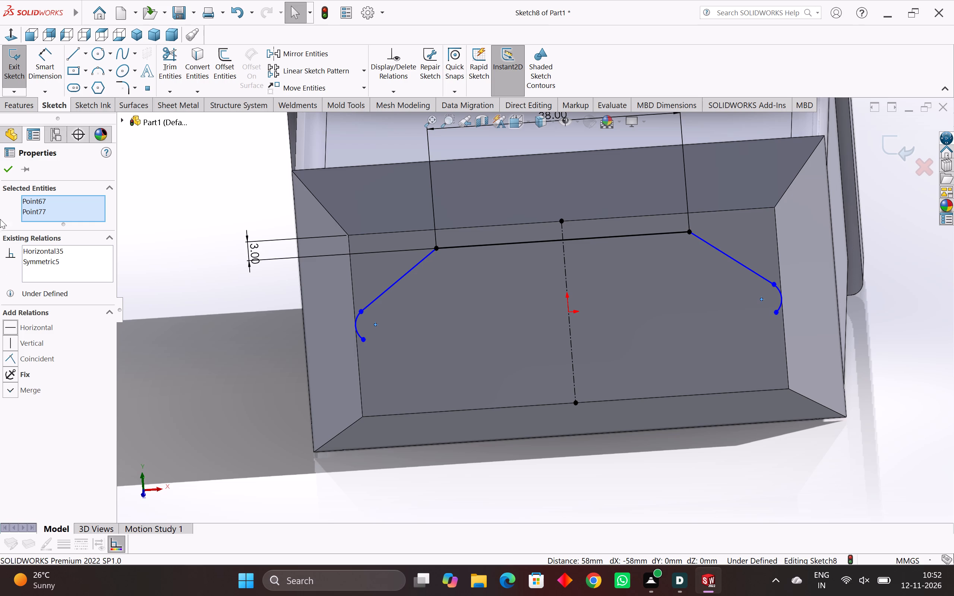
{"action": "left_click", "coordinate": [2, 170]}
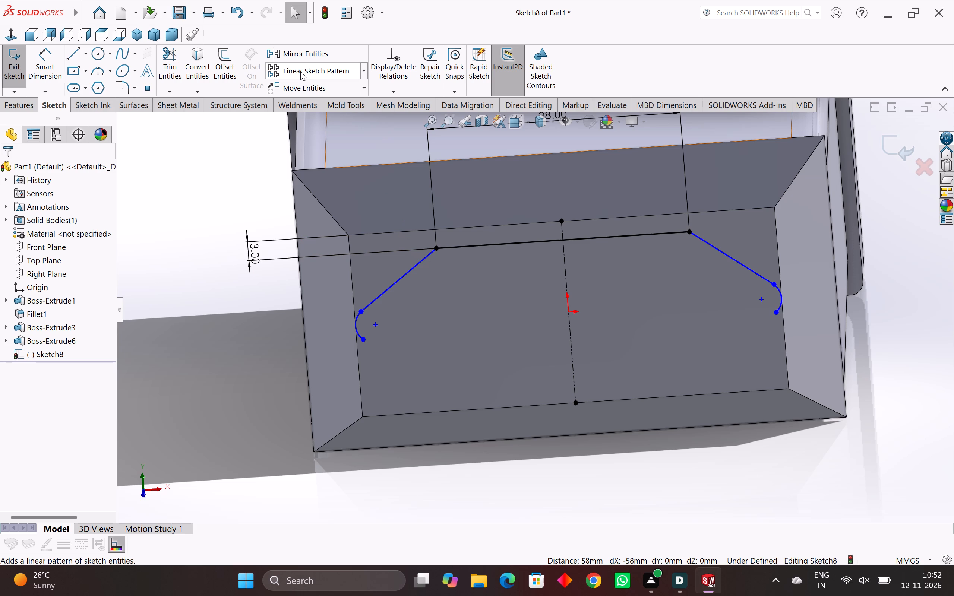
Draw a horizontal centerline about 27.9 mm long through the origin, crossing the vertical centerline.
{"action": "left_click", "coordinate": [87, 59]}
{"action": "left_click", "coordinate": [102, 89]}
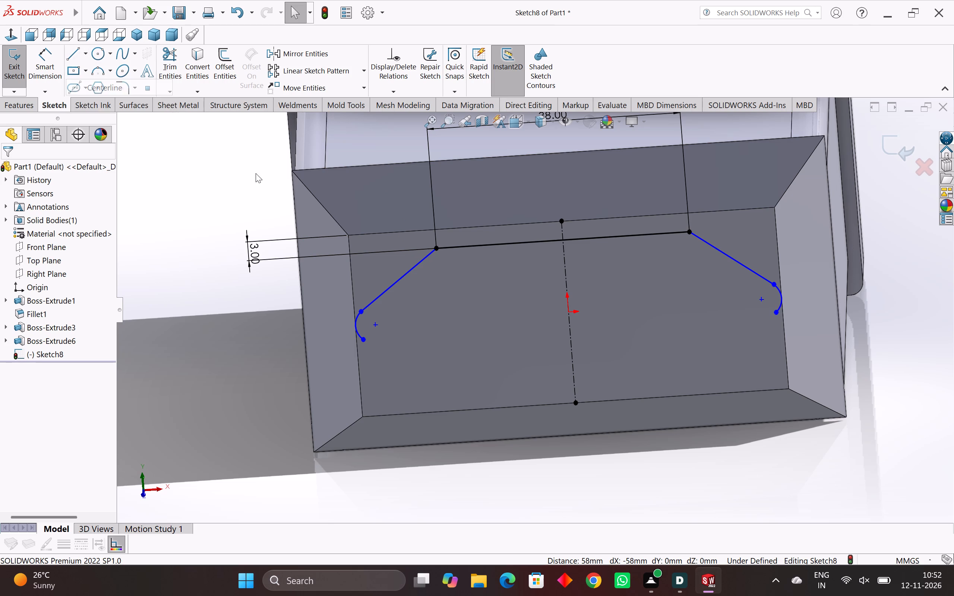
{"action": "left_click", "coordinate": [473, 317]}
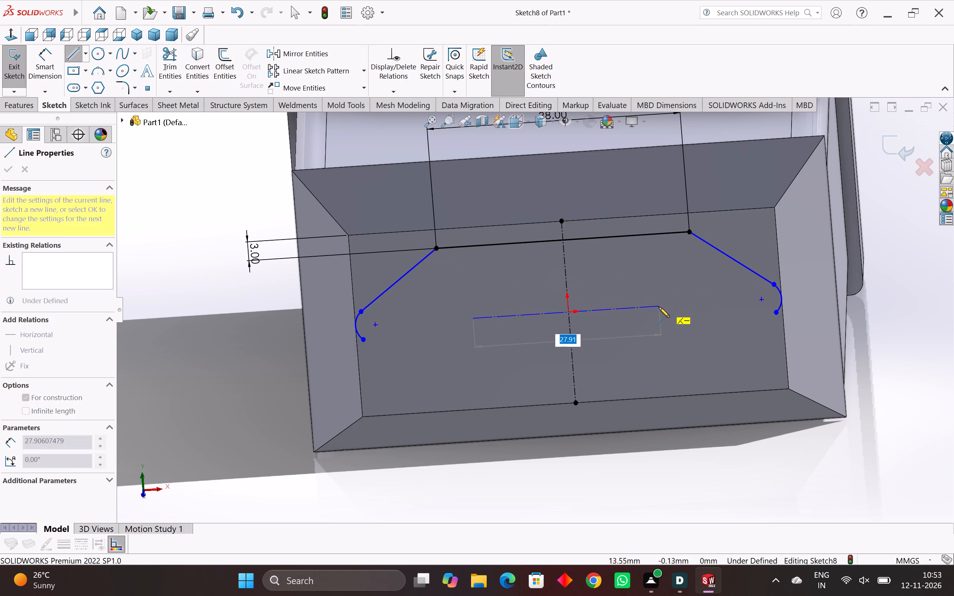
{"action": "left_click", "coordinate": [659, 307]}
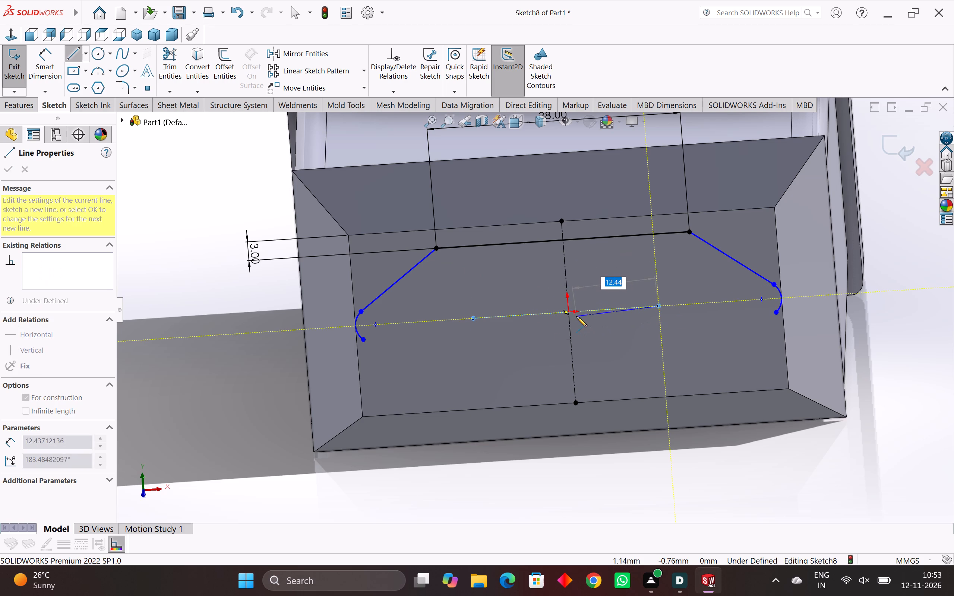
{"action": "scroll", "coordinate": [575, 316], "scroll_direction": "up", "scroll_amount": 2}
{"action": "key", "text": "Escape"}
{"action": "key", "text": "Escape"}
{"action": "key", "text": "Escape"}
Examine where the horizontal centerline crosses the vertical centerline at the origin.
{"action": "scroll", "coordinate": [571, 315], "scroll_direction": "up", "scroll_amount": 4}
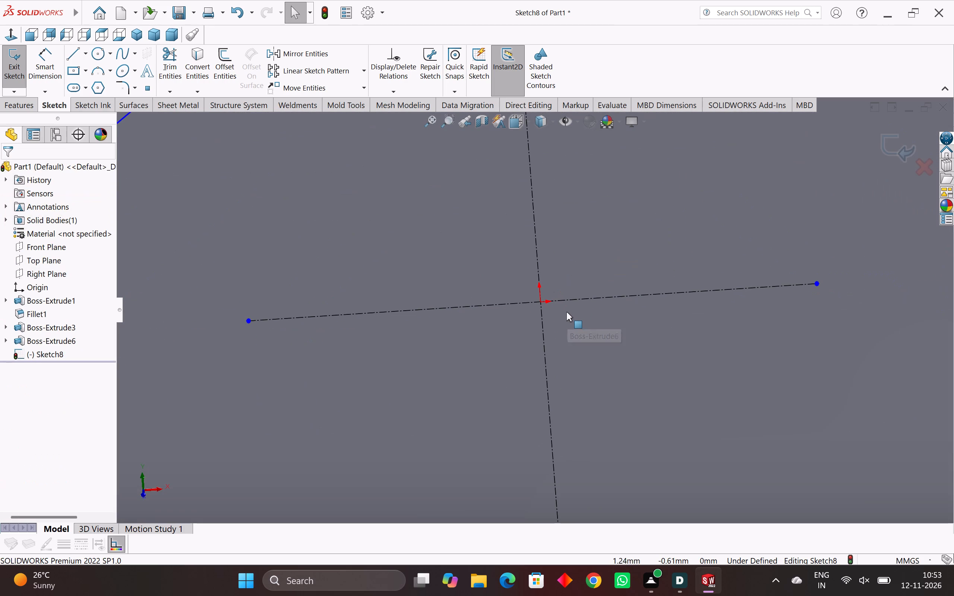
{"action": "scroll", "coordinate": [550, 307], "scroll_direction": "up", "scroll_amount": 3}
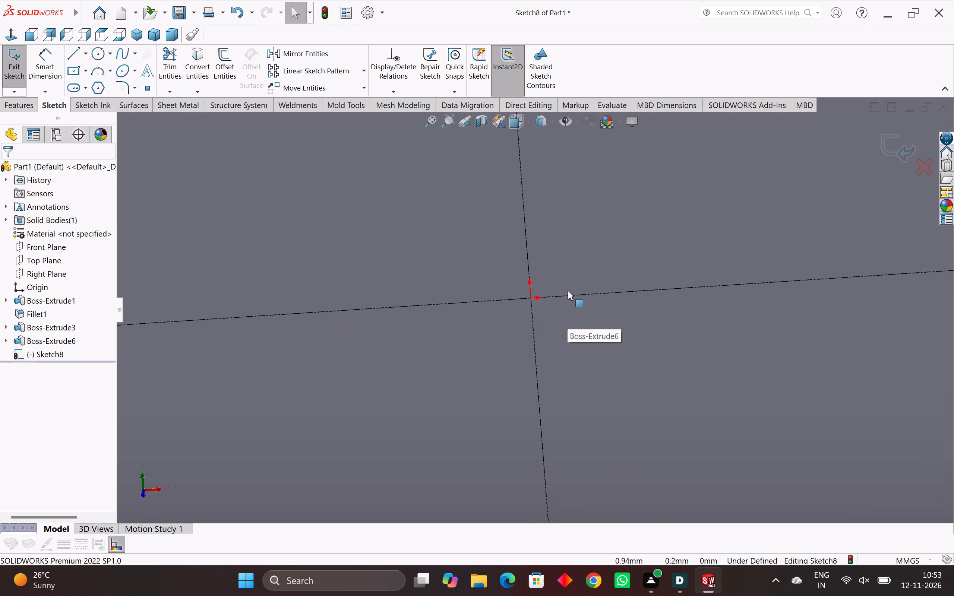
{"action": "left_click_drag", "start_coordinate": [571, 294], "coordinate": [576, 313]}
{"action": "left_click", "coordinate": [500, 257]}
{"action": "scroll", "coordinate": [524, 281], "scroll_direction": "down", "scroll_amount": 9}
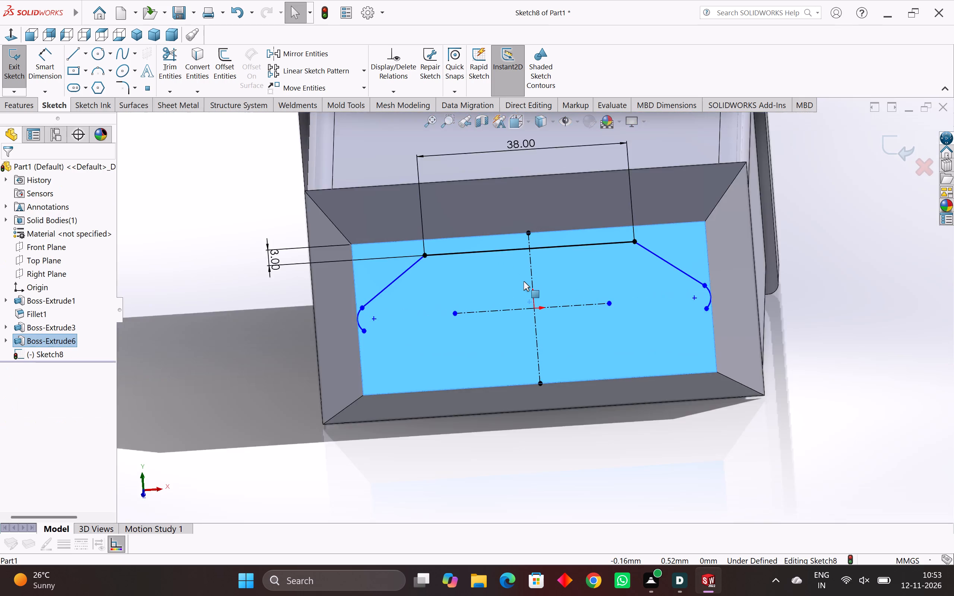
{"action": "scroll", "coordinate": [524, 281], "scroll_direction": "down", "scroll_amount": 5}
{"action": "left_click", "coordinate": [323, 307]}
{"action": "scroll", "coordinate": [459, 317], "scroll_direction": "up", "scroll_amount": 3}
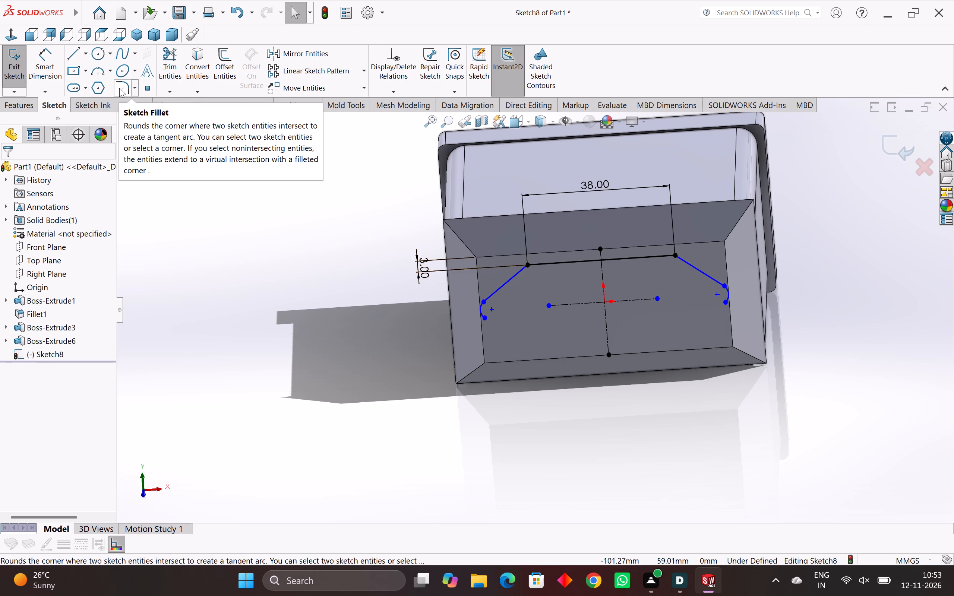
Mirror the horizontal line, both angled lines, both end arcs and the vertical centerline about the horizontal centerline, keeping the originals.
{"action": "left_click", "coordinate": [308, 58]}
{"action": "left_click", "coordinate": [54, 283]}
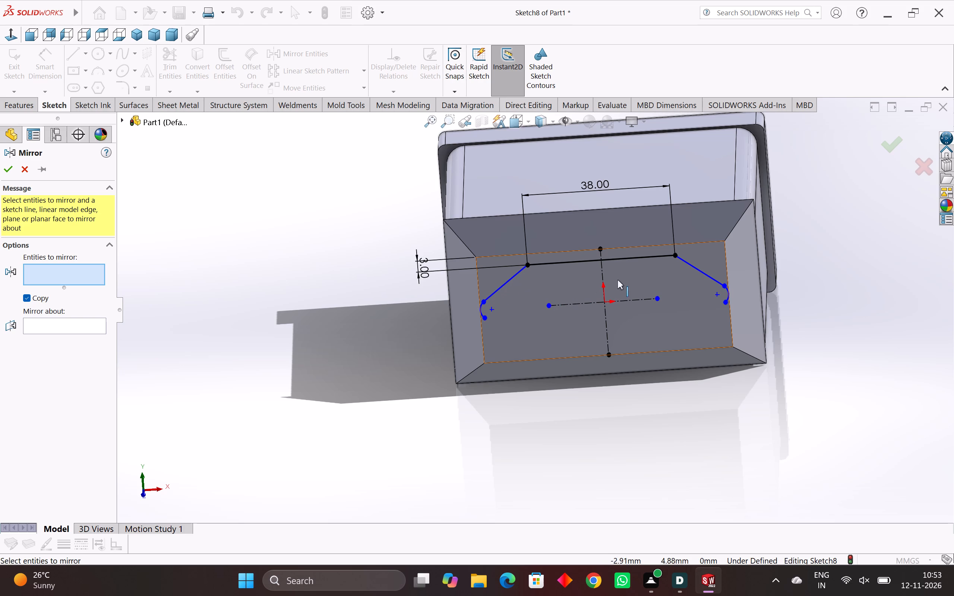
{"action": "left_click_drag", "start_coordinate": [745, 206], "coordinate": [733, 275]}
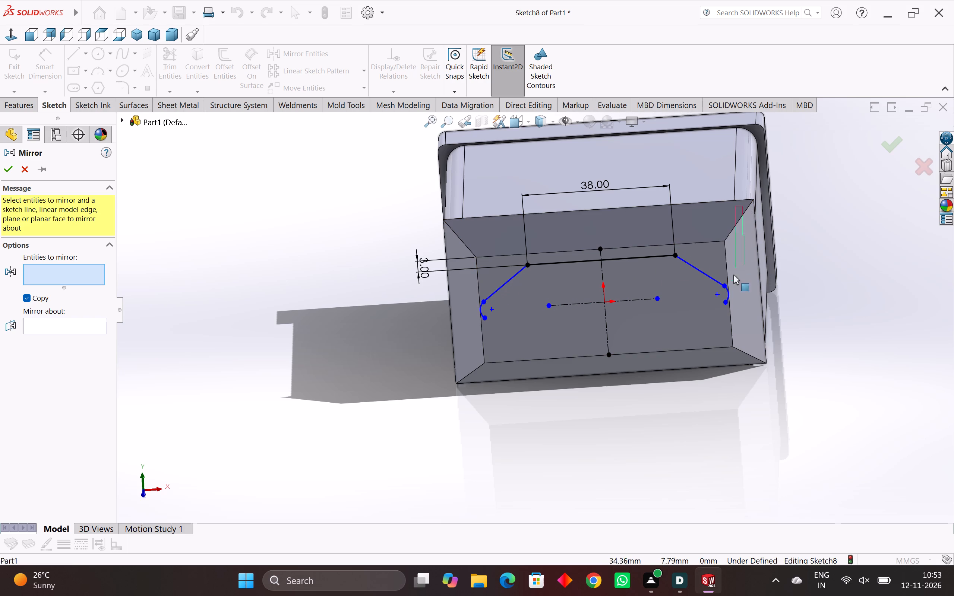
{"action": "left_click_drag", "start_coordinate": [733, 275], "coordinate": [551, 287]}
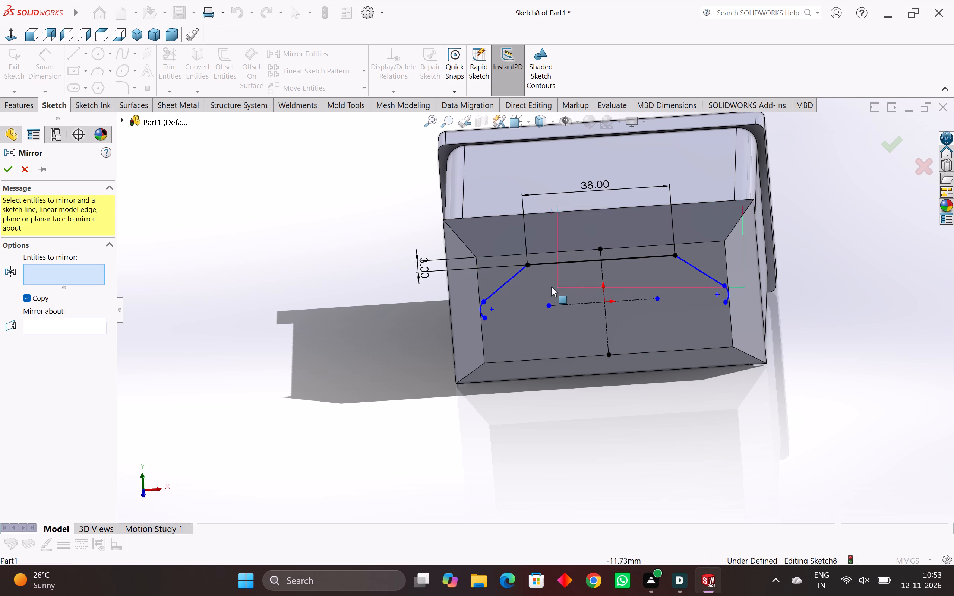
{"action": "left_click_drag", "start_coordinate": [551, 287], "coordinate": [463, 307]}
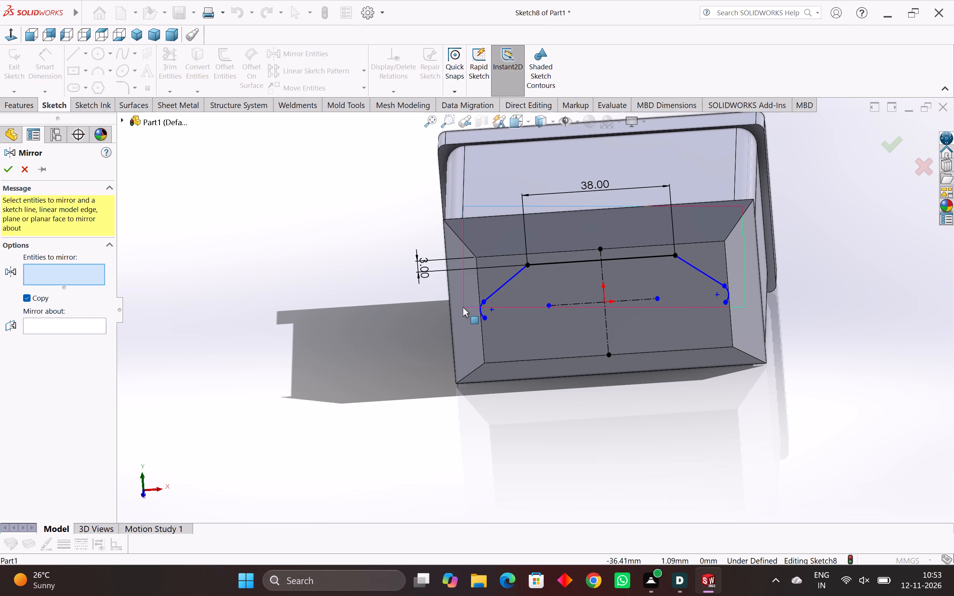
{"action": "left_click_drag", "start_coordinate": [463, 307], "coordinate": [472, 297]}
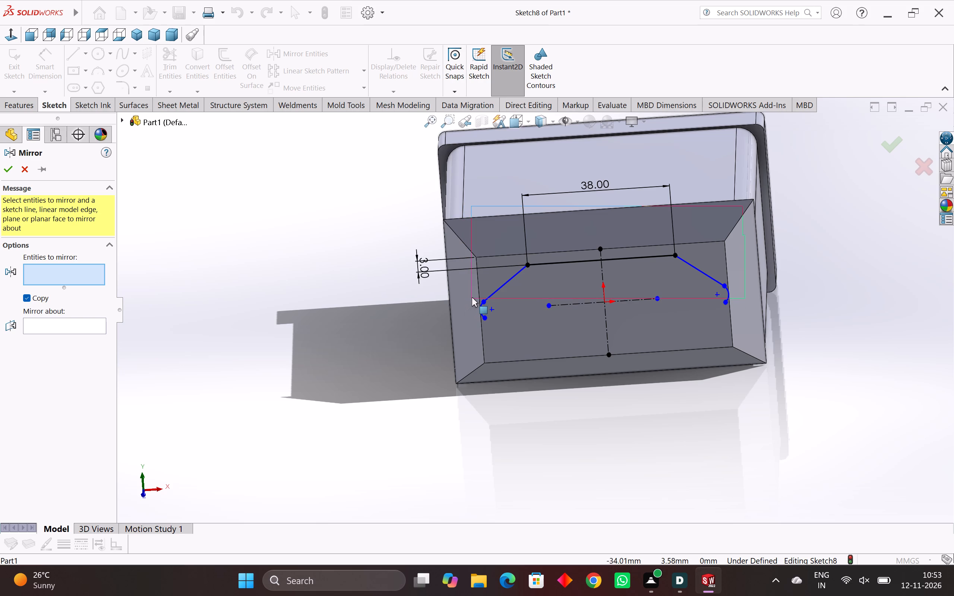
{"action": "left_click_drag", "start_coordinate": [472, 297], "coordinate": [473, 297]}
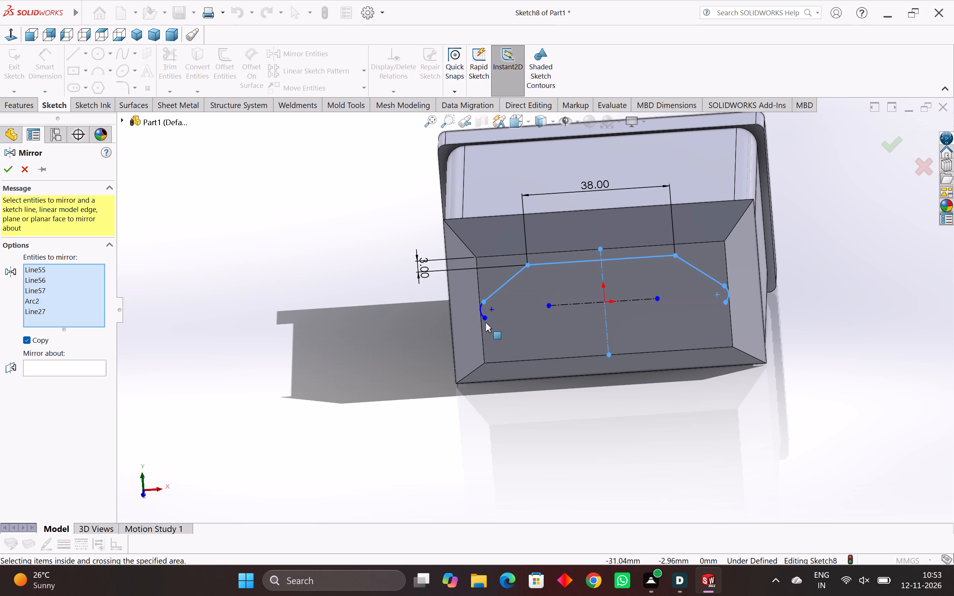
{"action": "left_click", "coordinate": [482, 314]}
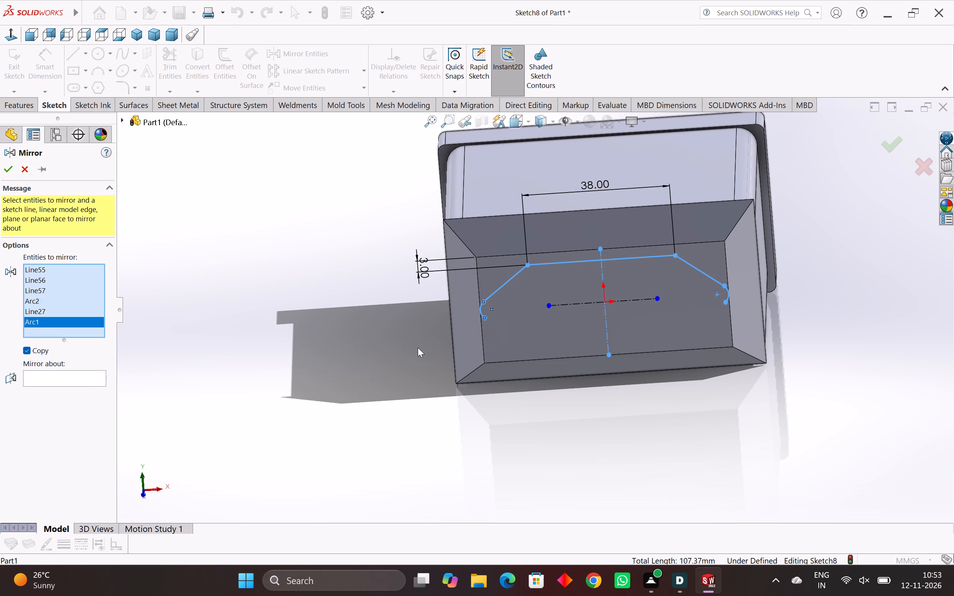
{"action": "left_click", "coordinate": [88, 380]}
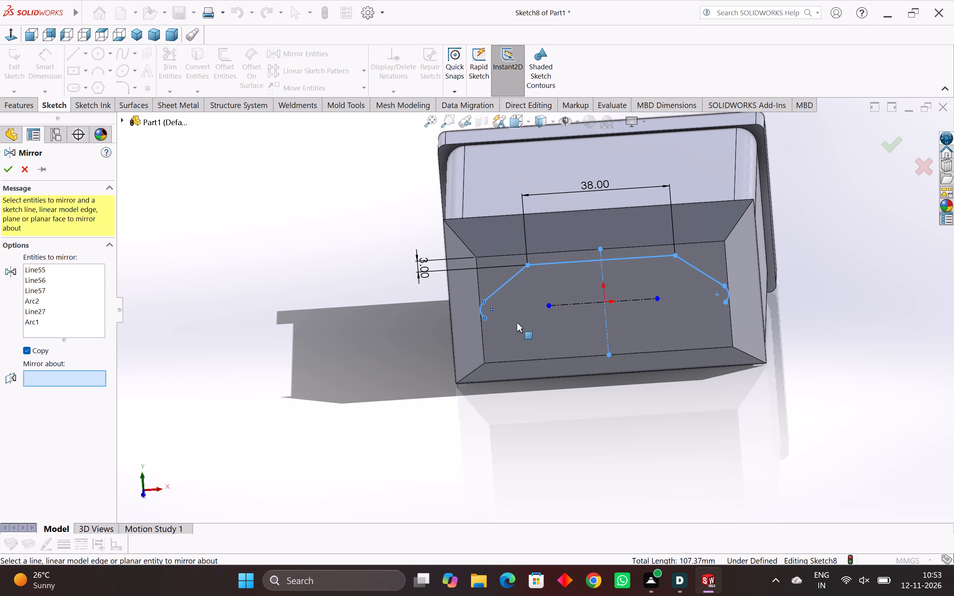
{"action": "left_click", "coordinate": [564, 305]}
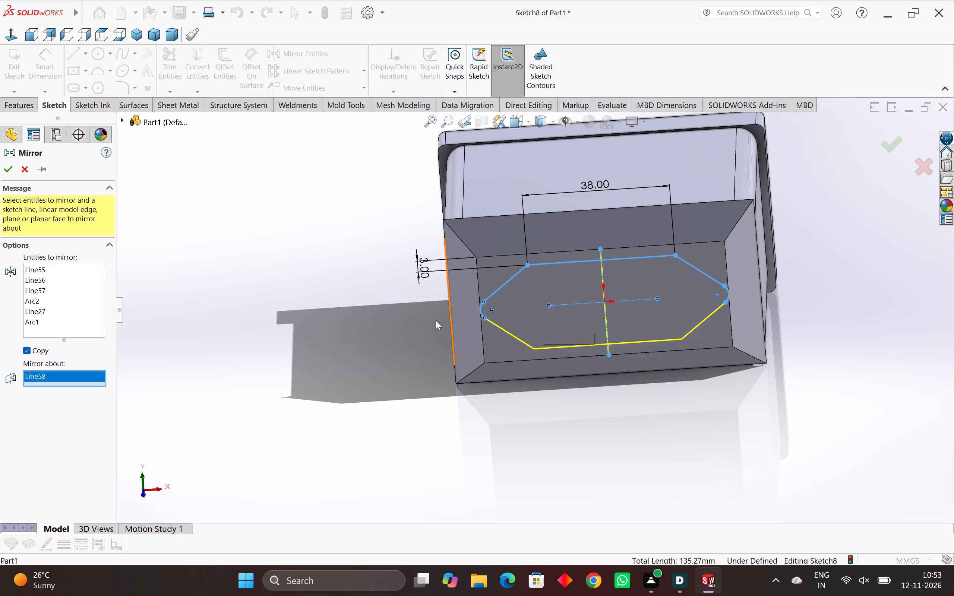
{"action": "left_click", "coordinate": [10, 172]}
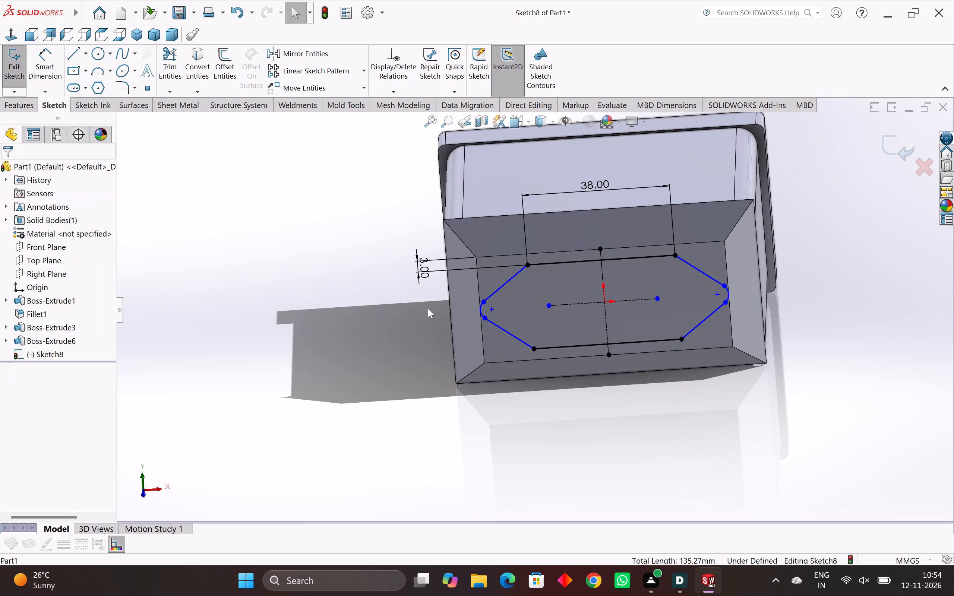
Add a tangent relation between the left end arc and the upper-left angled line.
{"action": "middle_click_drag", "start_coordinate": [428, 308], "coordinate": [439, 313]}
{"action": "scroll", "coordinate": [439, 313], "scroll_direction": "down", "scroll_amount": 5}
{"action": "scroll", "coordinate": [533, 336], "scroll_direction": "up", "scroll_amount": 4}
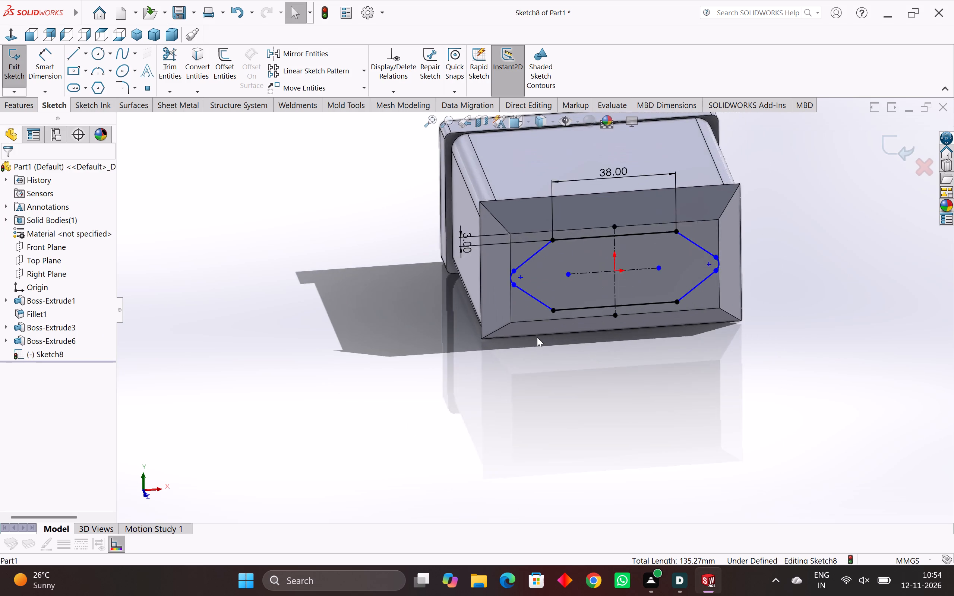
{"action": "scroll", "coordinate": [541, 337], "scroll_direction": "down", "scroll_amount": 1}
{"action": "scroll", "coordinate": [553, 336], "scroll_direction": "up", "scroll_amount": 3}
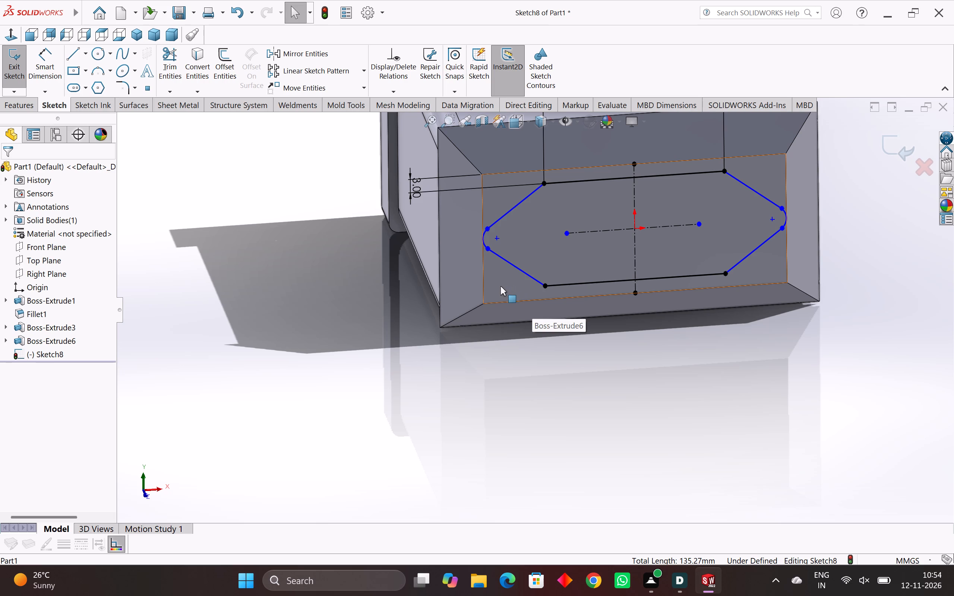
{"action": "scroll", "coordinate": [519, 245], "scroll_direction": "up", "scroll_amount": 9}
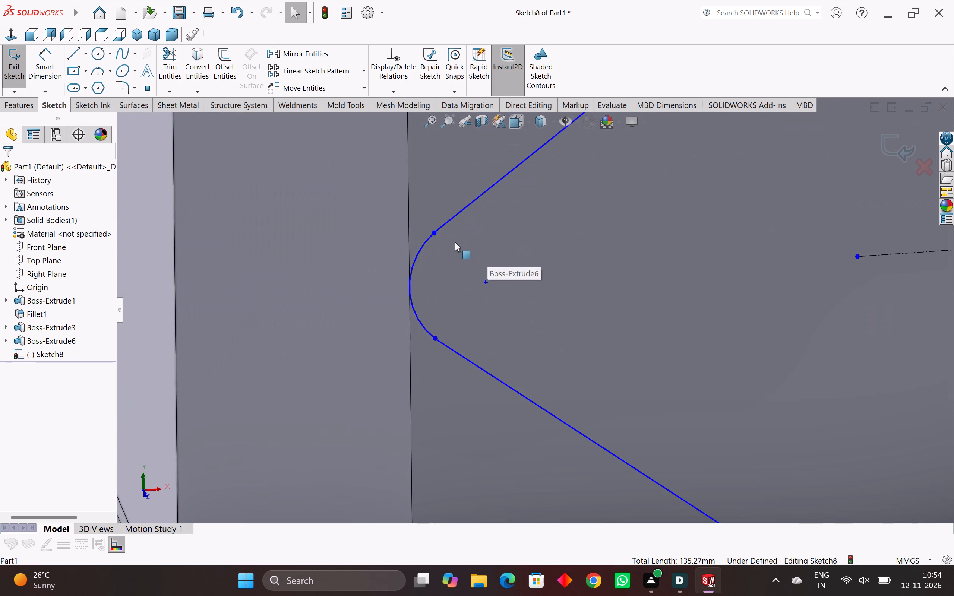
{"action": "left_click_drag", "start_coordinate": [452, 241], "coordinate": [421, 224]}
{"action": "left_click", "coordinate": [449, 187]}
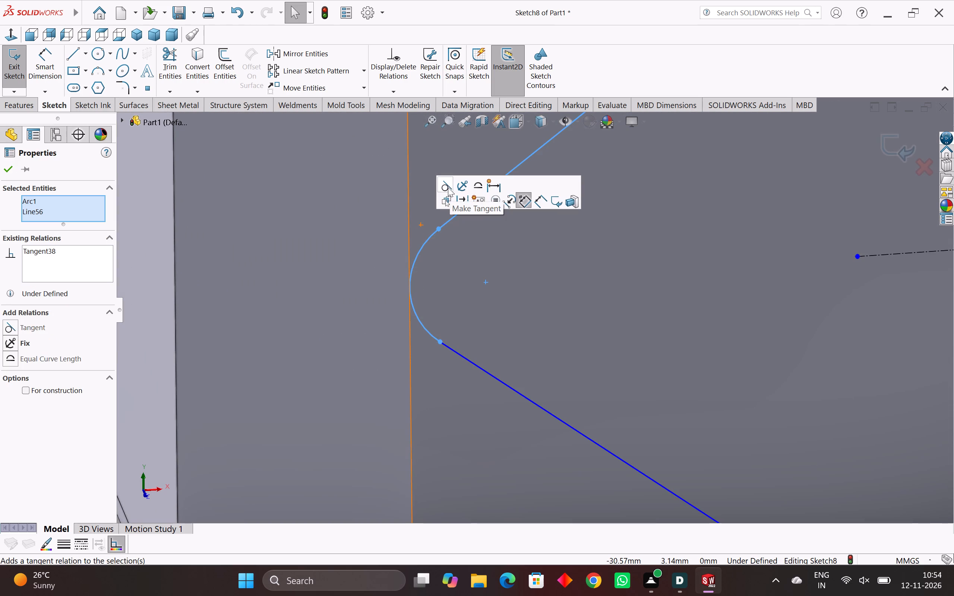
{"action": "left_click", "coordinate": [4, 173]}
Add a tangent relation between the left end arc and the lower-left angled line.
{"action": "scroll", "coordinate": [517, 264], "scroll_direction": "down", "scroll_amount": 2}
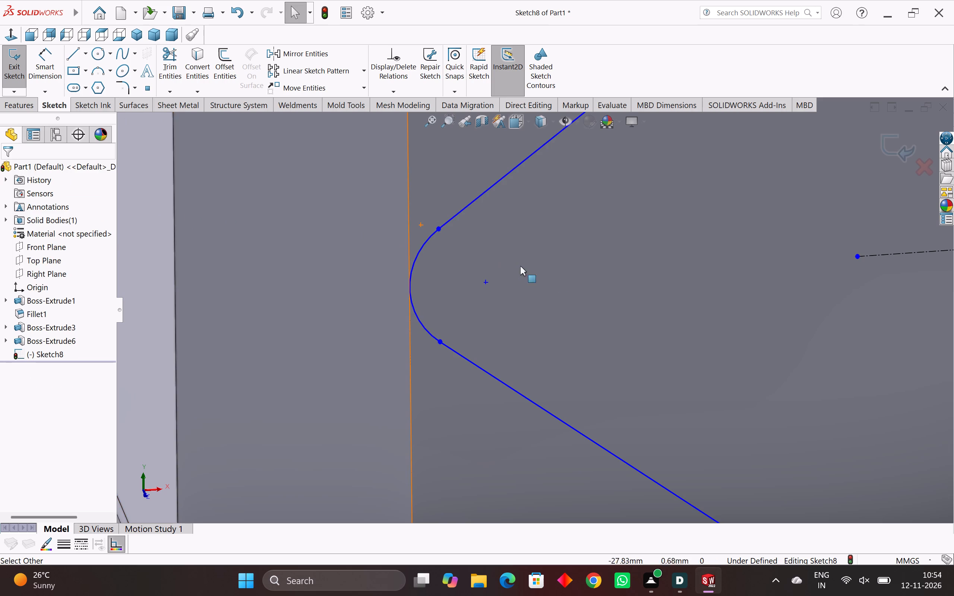
{"action": "scroll", "coordinate": [520, 266], "scroll_direction": "down", "scroll_amount": 2}
{"action": "scroll", "coordinate": [612, 280], "scroll_direction": "down", "scroll_amount": 4}
{"action": "scroll", "coordinate": [533, 309], "scroll_direction": "up", "scroll_amount": 8}
{"action": "left_click_drag", "start_coordinate": [471, 306], "coordinate": [468, 321]}
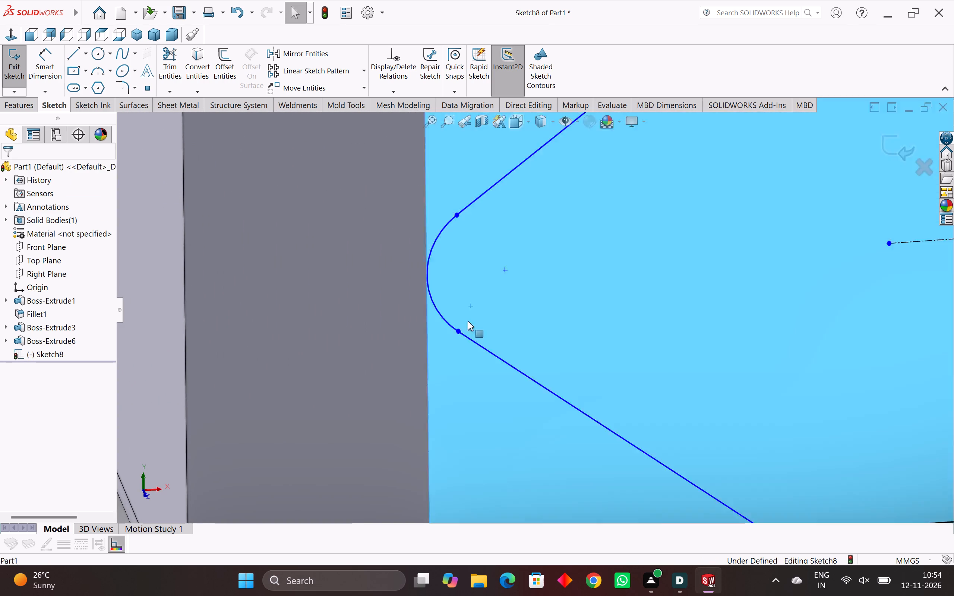
{"action": "left_click_drag", "start_coordinate": [468, 321], "coordinate": [453, 345]}
{"action": "left_click", "coordinate": [490, 295]}
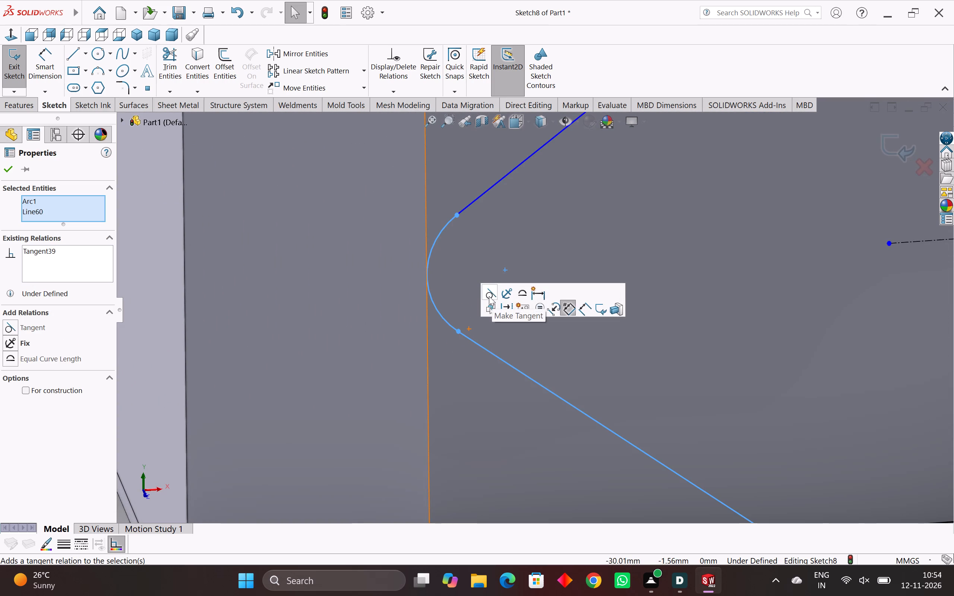
{"action": "double_click", "coordinate": [491, 297]}
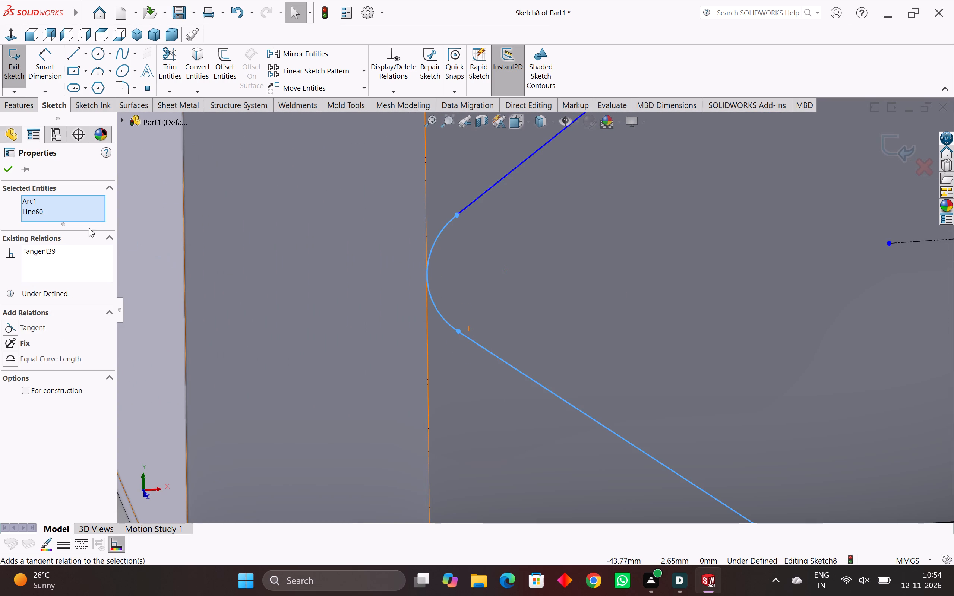
{"action": "left_click", "coordinate": [6, 166]}
Add a tangent relation between the right end arc and the upper-right angled line.
{"action": "scroll", "coordinate": [702, 331], "scroll_direction": "down", "scroll_amount": 9}
{"action": "scroll", "coordinate": [783, 326], "scroll_direction": "up", "scroll_amount": 5}
{"action": "scroll", "coordinate": [721, 279], "scroll_direction": "up", "scroll_amount": 4}
{"action": "scroll", "coordinate": [638, 237], "scroll_direction": "down", "scroll_amount": 3}
{"action": "scroll", "coordinate": [559, 184], "scroll_direction": "up", "scroll_amount": 3}
{"action": "left_click_drag", "start_coordinate": [565, 242], "coordinate": [563, 242]}
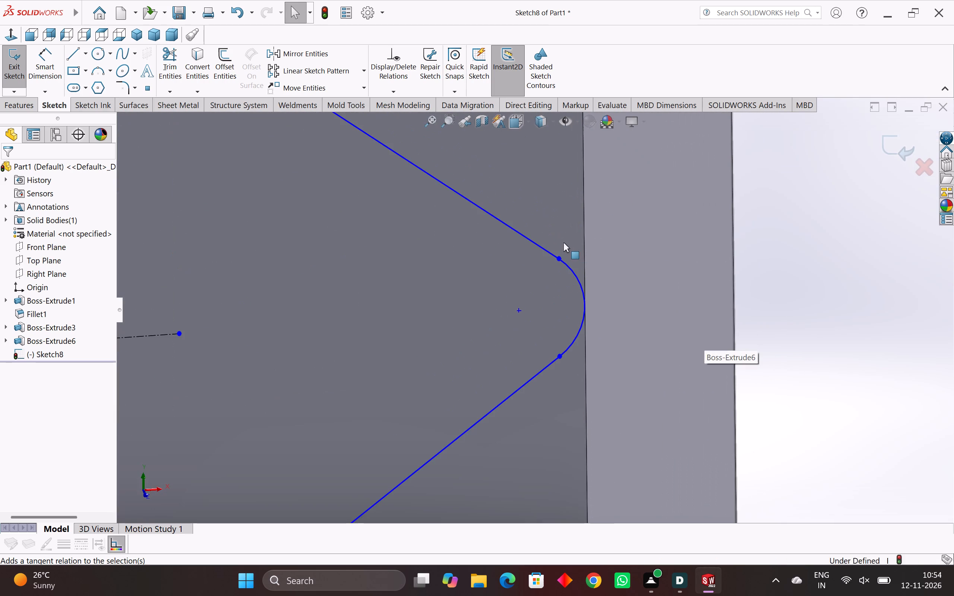
{"action": "left_click_drag", "start_coordinate": [563, 242], "coordinate": [541, 280]}
{"action": "left_click", "coordinate": [565, 243]}
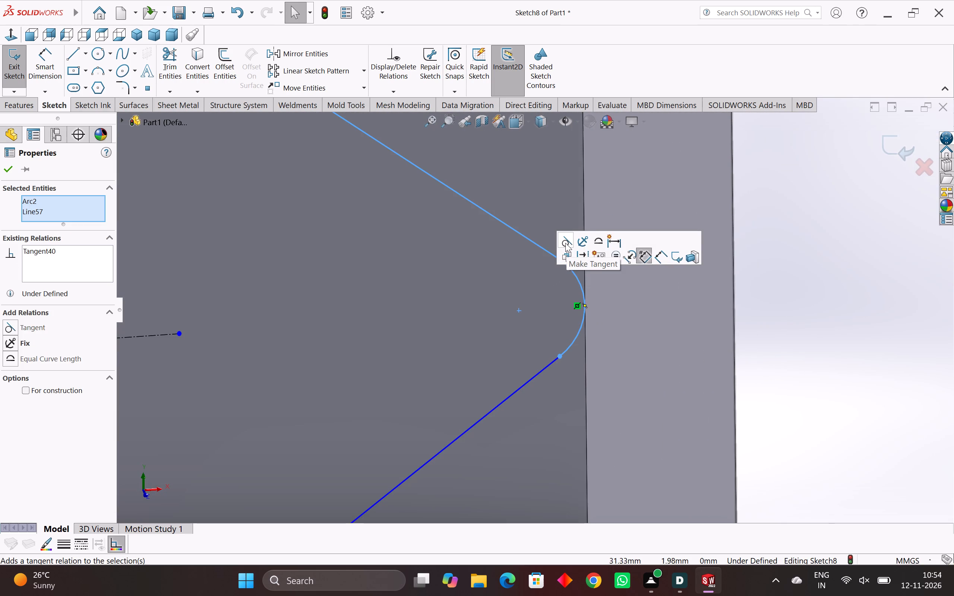
{"action": "triple_click", "coordinate": [565, 243]}
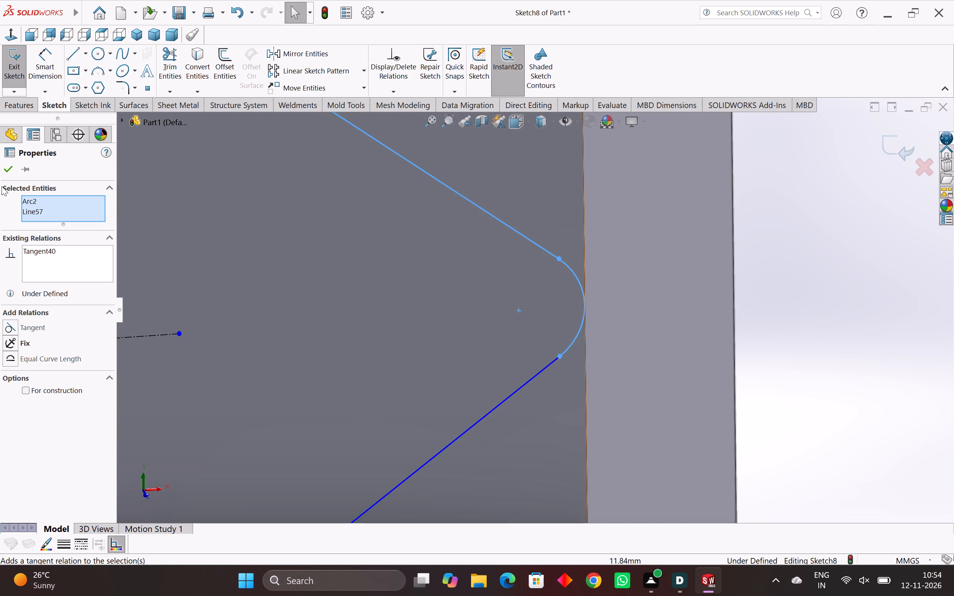
{"action": "left_click", "coordinate": [3, 170]}
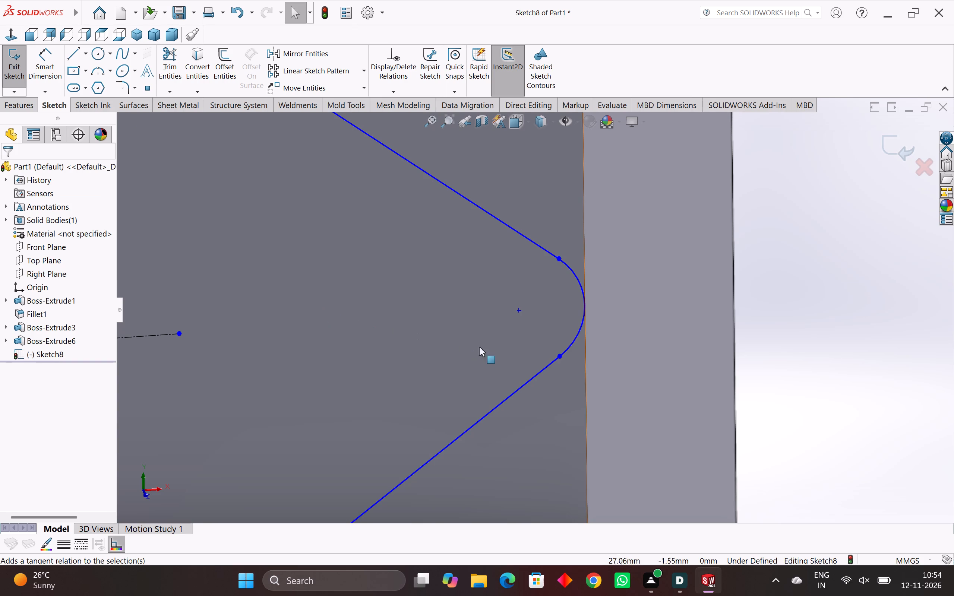
Add a tangent relation between the right end arc and the lower-right angled line.
{"action": "left_click_drag", "start_coordinate": [571, 368], "coordinate": [549, 339]}
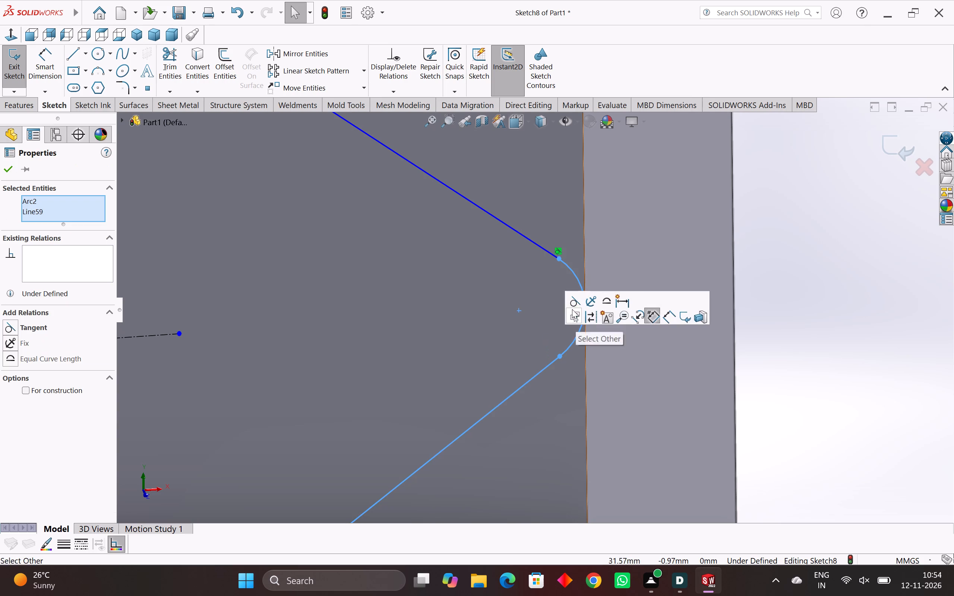
{"action": "double_click", "coordinate": [571, 304]}
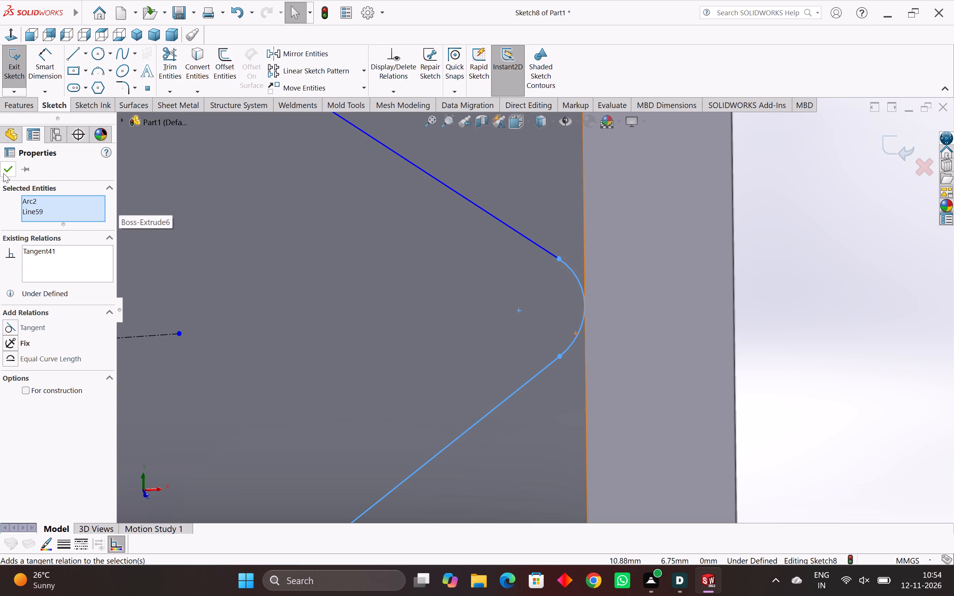
{"action": "left_click", "coordinate": [1, 167]}
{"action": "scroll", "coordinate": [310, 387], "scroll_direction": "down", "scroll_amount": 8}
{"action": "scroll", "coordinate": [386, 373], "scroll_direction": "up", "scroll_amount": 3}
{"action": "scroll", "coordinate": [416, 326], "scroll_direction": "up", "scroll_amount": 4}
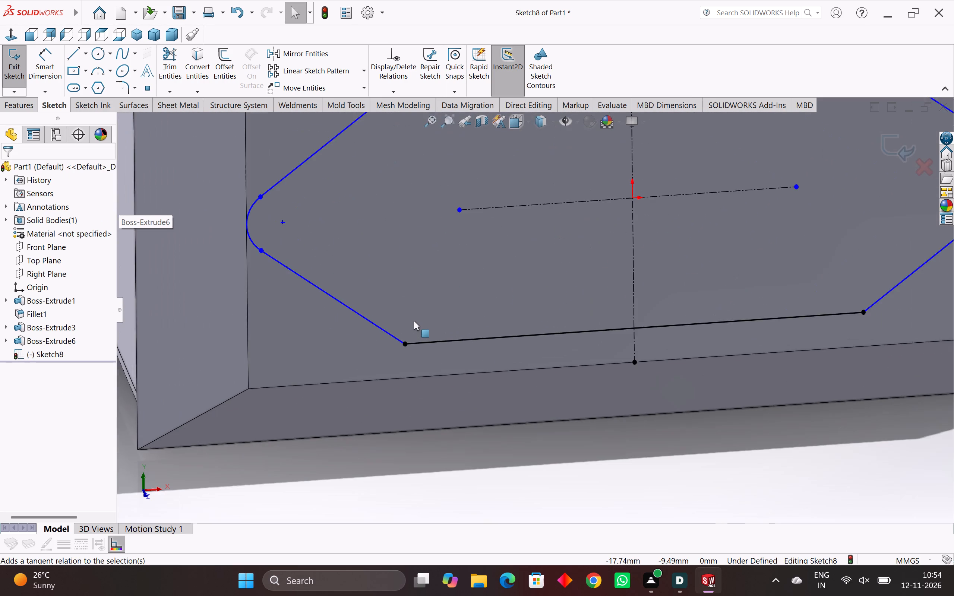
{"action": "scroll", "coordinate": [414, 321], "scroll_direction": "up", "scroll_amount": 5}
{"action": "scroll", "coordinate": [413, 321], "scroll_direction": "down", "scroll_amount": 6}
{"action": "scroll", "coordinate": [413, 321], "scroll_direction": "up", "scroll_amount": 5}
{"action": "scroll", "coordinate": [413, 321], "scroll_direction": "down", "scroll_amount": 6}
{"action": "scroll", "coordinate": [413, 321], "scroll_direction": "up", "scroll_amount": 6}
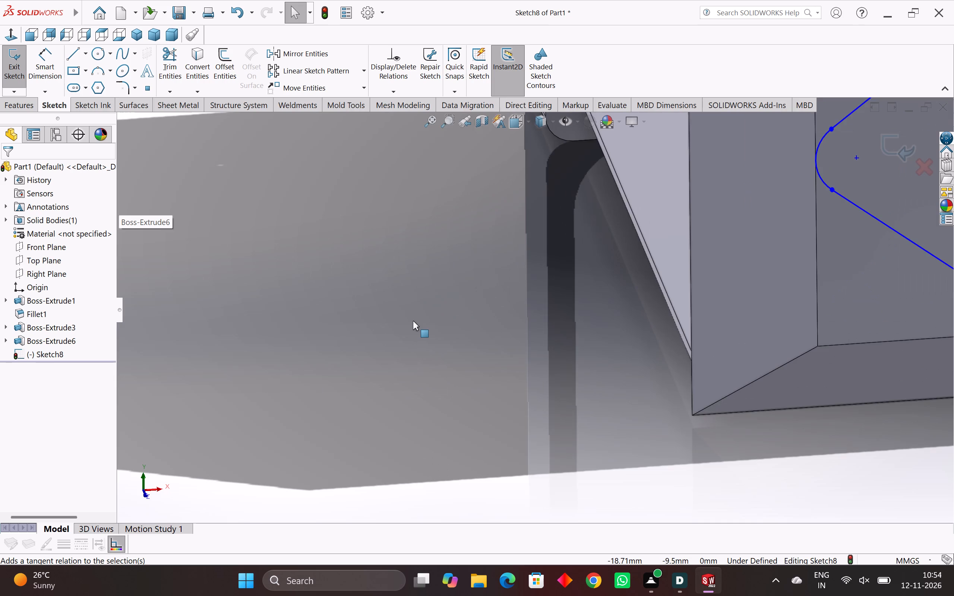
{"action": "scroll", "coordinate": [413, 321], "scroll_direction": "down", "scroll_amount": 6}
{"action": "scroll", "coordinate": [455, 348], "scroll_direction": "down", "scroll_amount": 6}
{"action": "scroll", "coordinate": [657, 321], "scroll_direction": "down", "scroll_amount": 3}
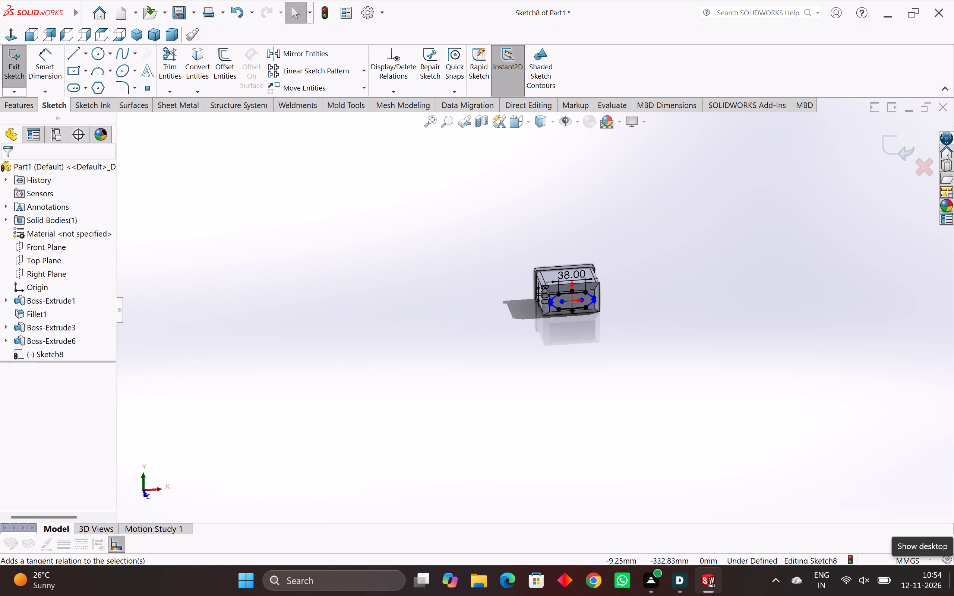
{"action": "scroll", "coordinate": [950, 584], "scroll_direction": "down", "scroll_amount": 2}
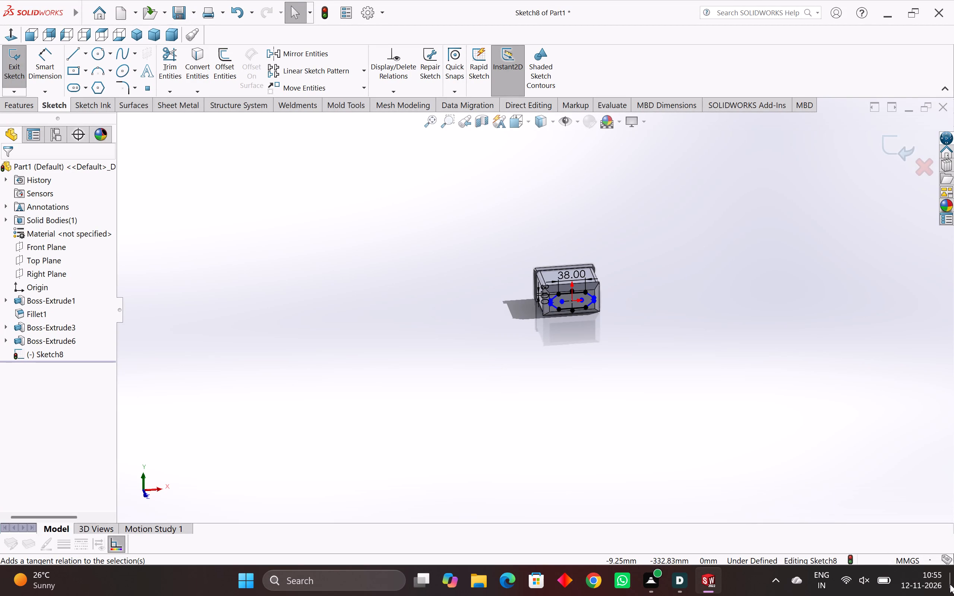
Dimension the horizontal distance from the left end arc's center to the vertical centerline as 29 mm.
{"action": "scroll", "coordinate": [554, 285], "scroll_direction": "up", "scroll_amount": 3}
{"action": "scroll", "coordinate": [603, 306], "scroll_direction": "up", "scroll_amount": 5}
{"action": "scroll", "coordinate": [561, 261], "scroll_direction": "up", "scroll_amount": 2}
{"action": "middle_click_drag", "start_coordinate": [561, 261], "coordinate": [563, 256]}
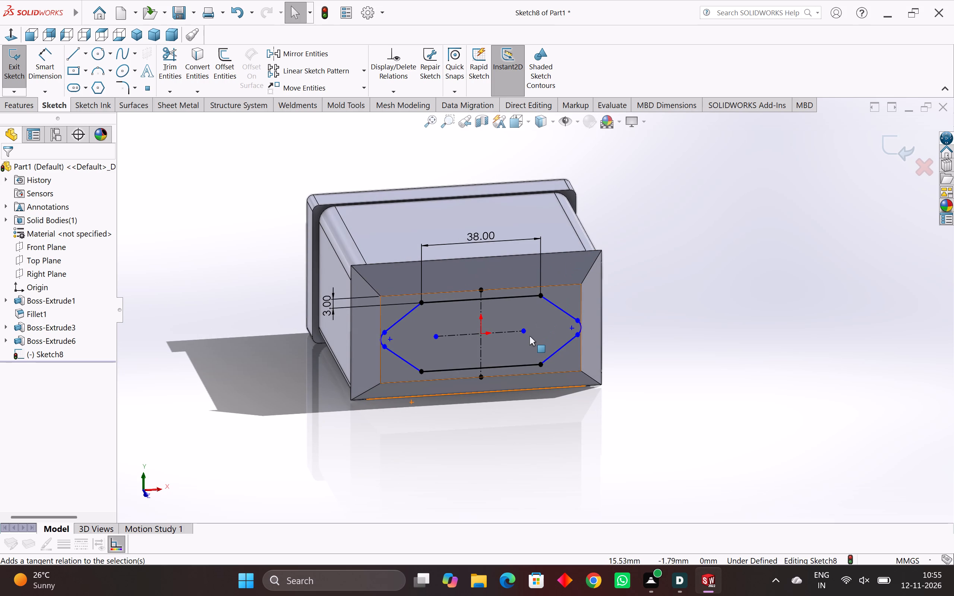
{"action": "scroll", "coordinate": [530, 336], "scroll_direction": "up", "scroll_amount": 4}
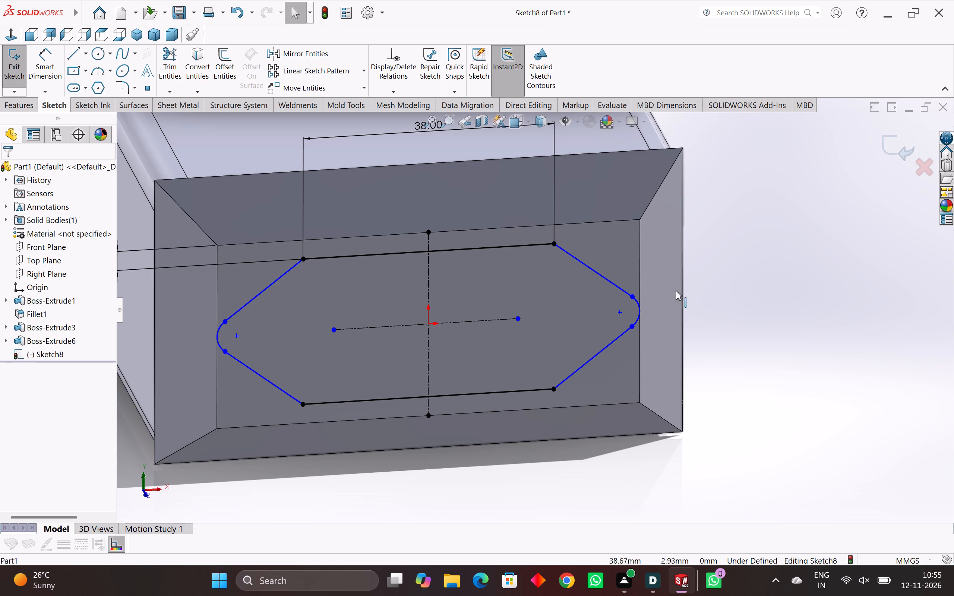
{"action": "scroll", "coordinate": [497, 340], "scroll_direction": "up", "scroll_amount": 2}
{"action": "scroll", "coordinate": [497, 340], "scroll_direction": "down", "scroll_amount": 4}
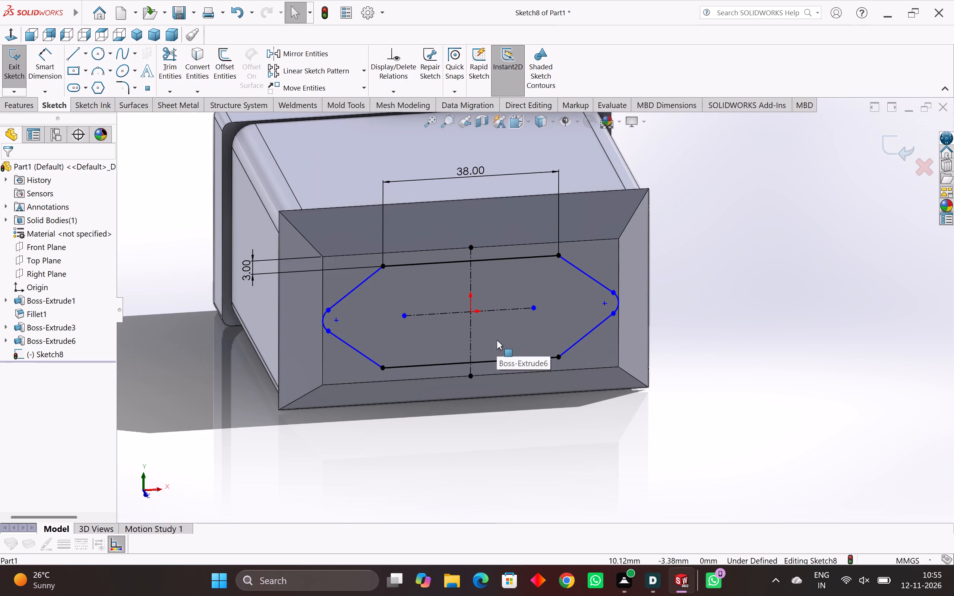
{"action": "left_click", "coordinate": [55, 55]}
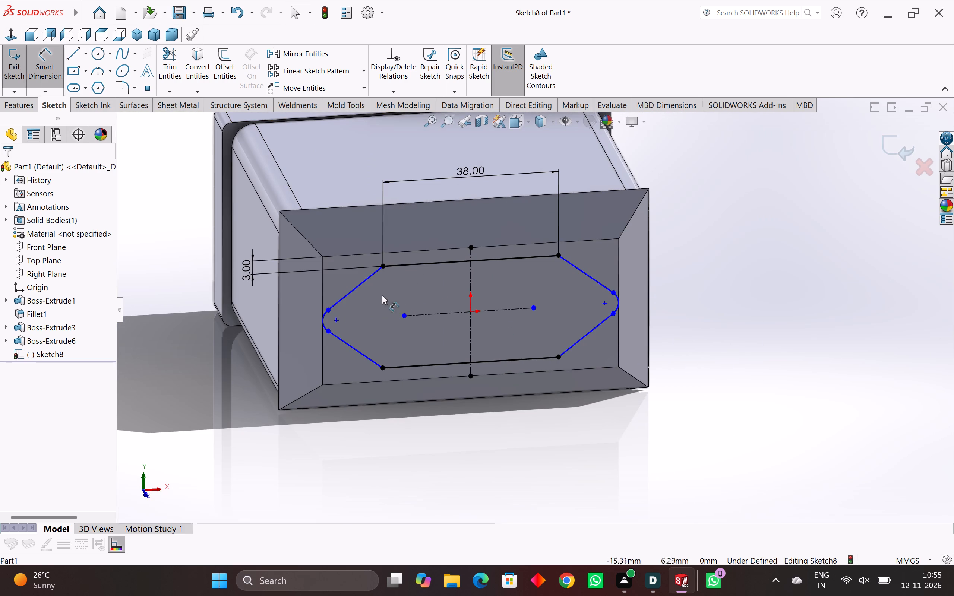
{"action": "left_click", "coordinate": [336, 321]}
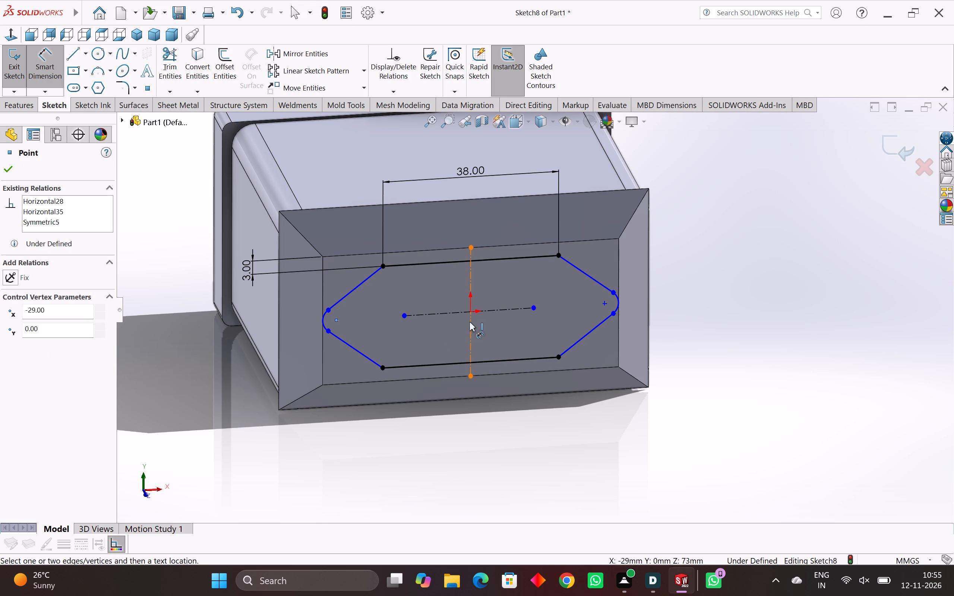
{"action": "left_click", "coordinate": [471, 310]}
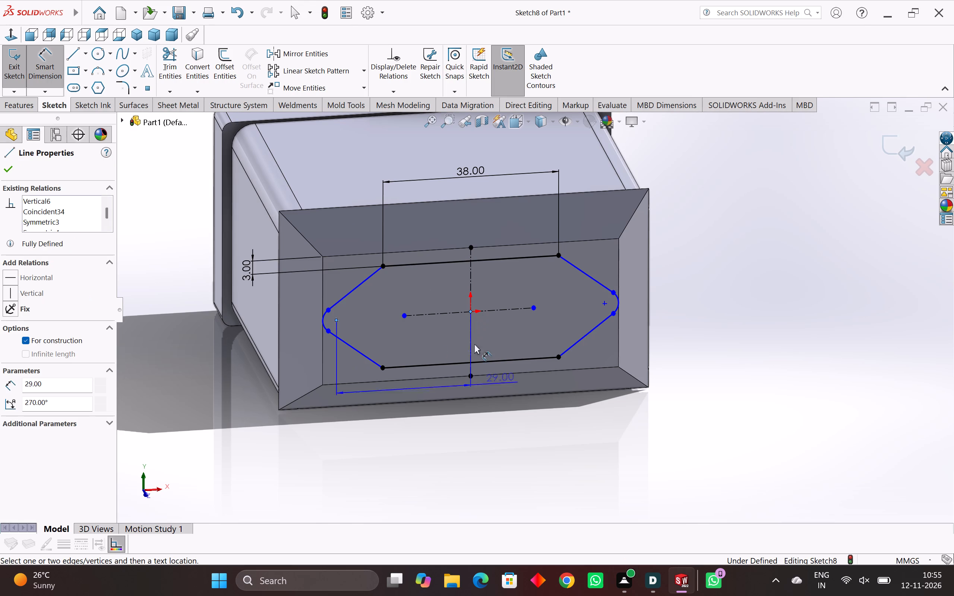
{"action": "left_click", "coordinate": [447, 448]}
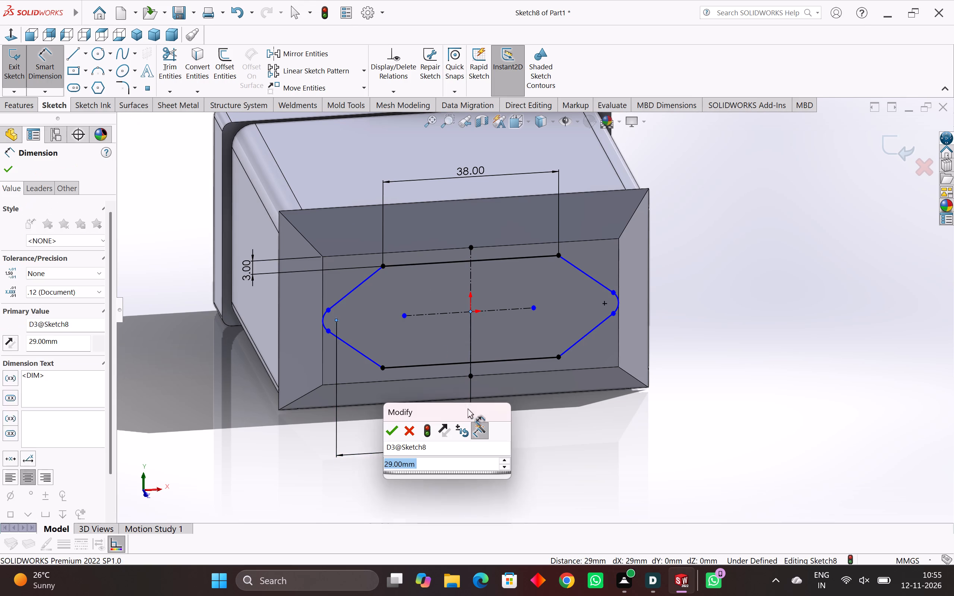
{"action": "left_click", "coordinate": [394, 429]}
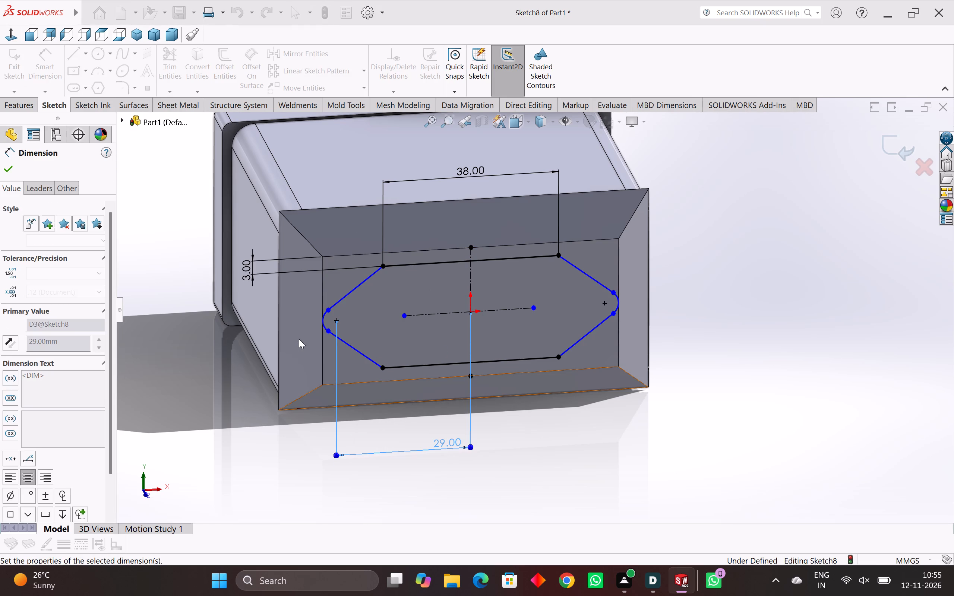
Dimension the left end arc's radius as 3 mm.
{"action": "left_click", "coordinate": [322, 319]}
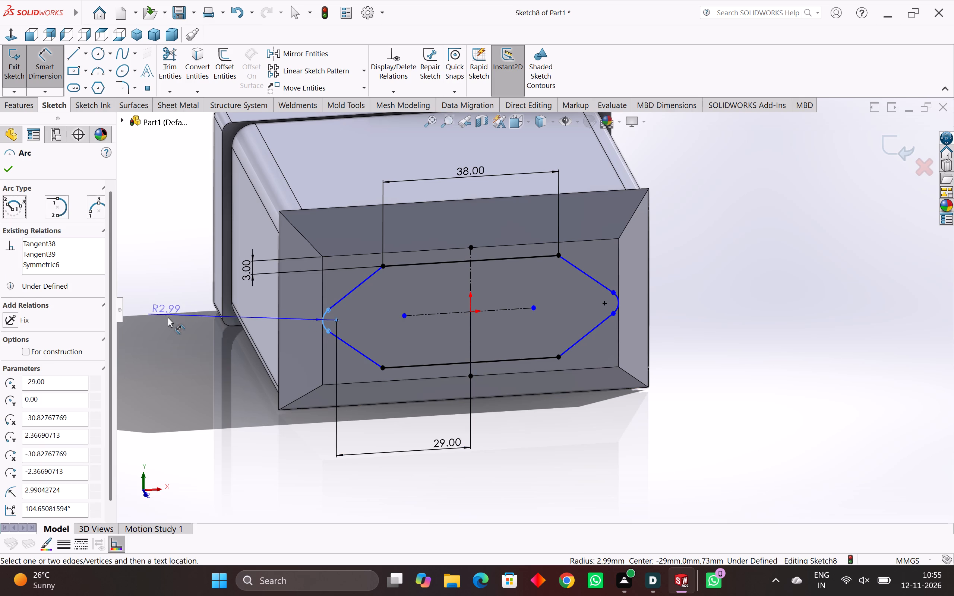
{"action": "left_click", "coordinate": [172, 318]}
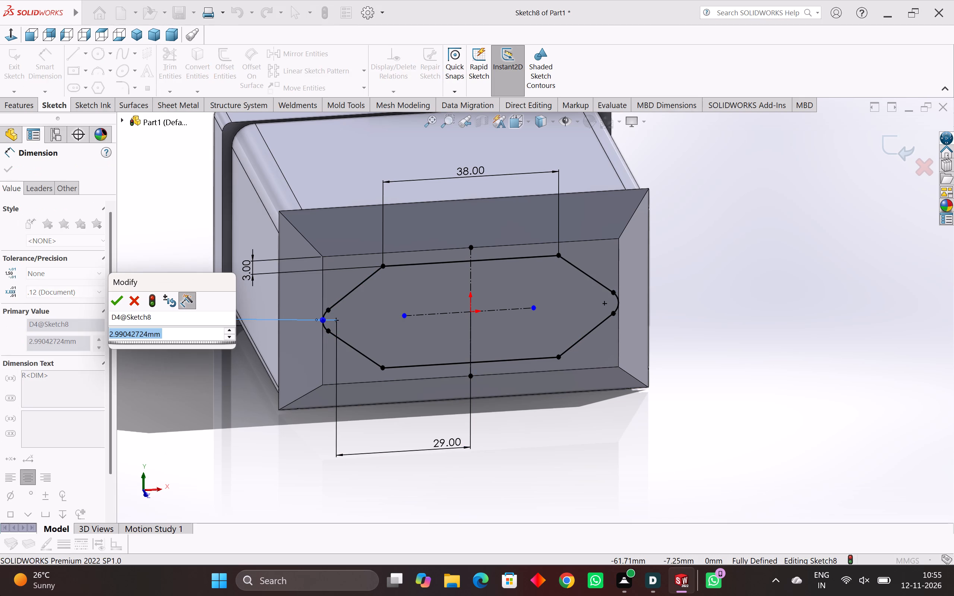
{"action": "key", "text": "3"}
{"action": "key", "text": "Return"}
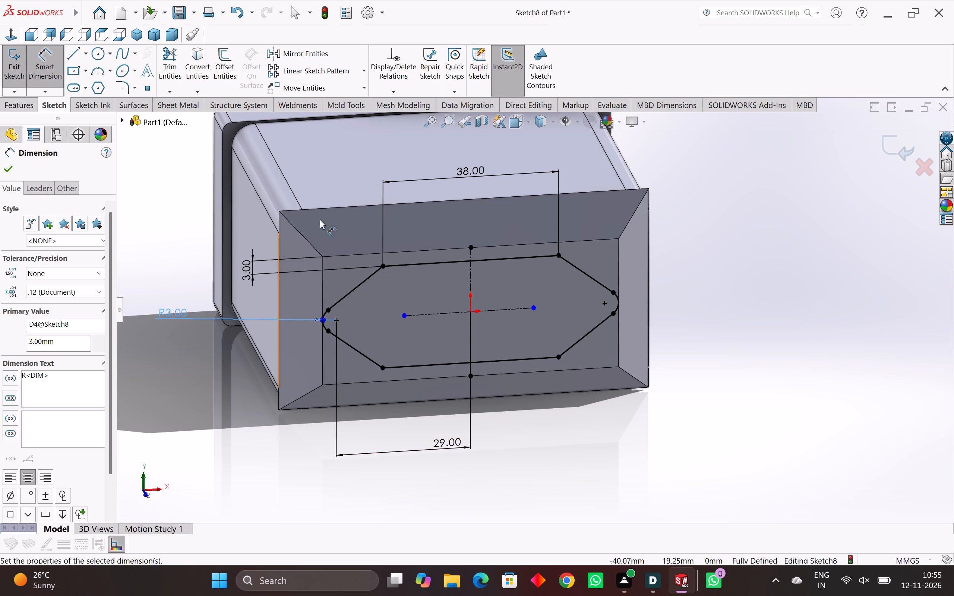
{"action": "left_click", "coordinate": [9, 169]}
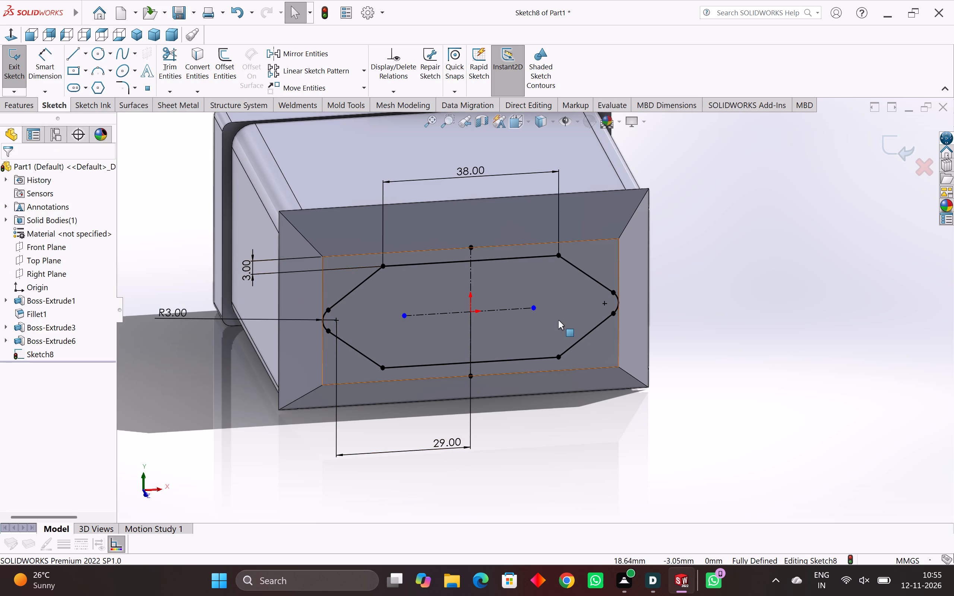
Extrude the arc-ended profile outward from the end face as a boss, blind 42 mm deep, with the result merged.
{"action": "scroll", "coordinate": [559, 320], "scroll_direction": "down", "scroll_amount": 1}
{"action": "middle_click_drag", "start_coordinate": [559, 320], "coordinate": [520, 349]}
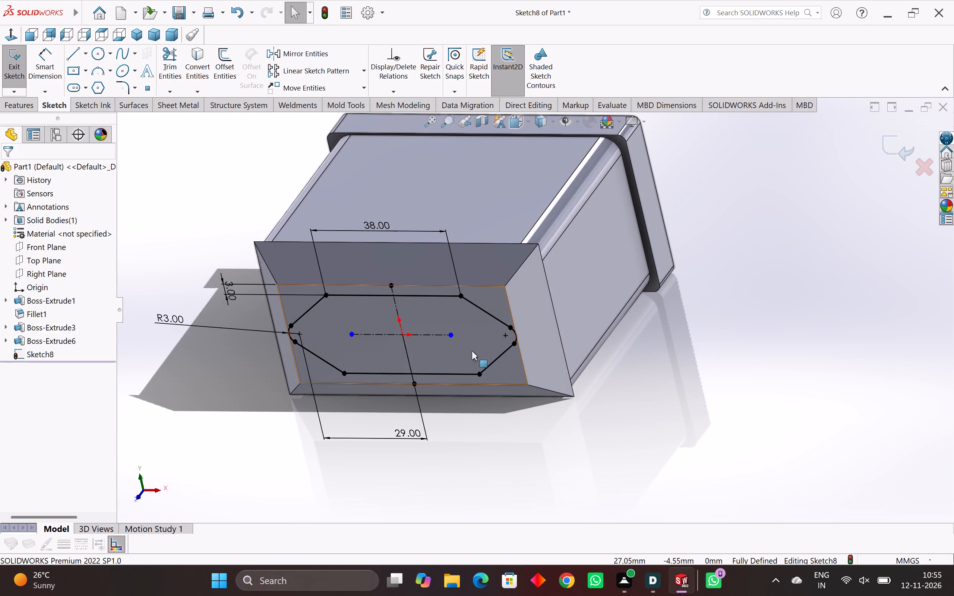
{"action": "scroll", "coordinate": [417, 351], "scroll_direction": "up", "scroll_amount": 4}
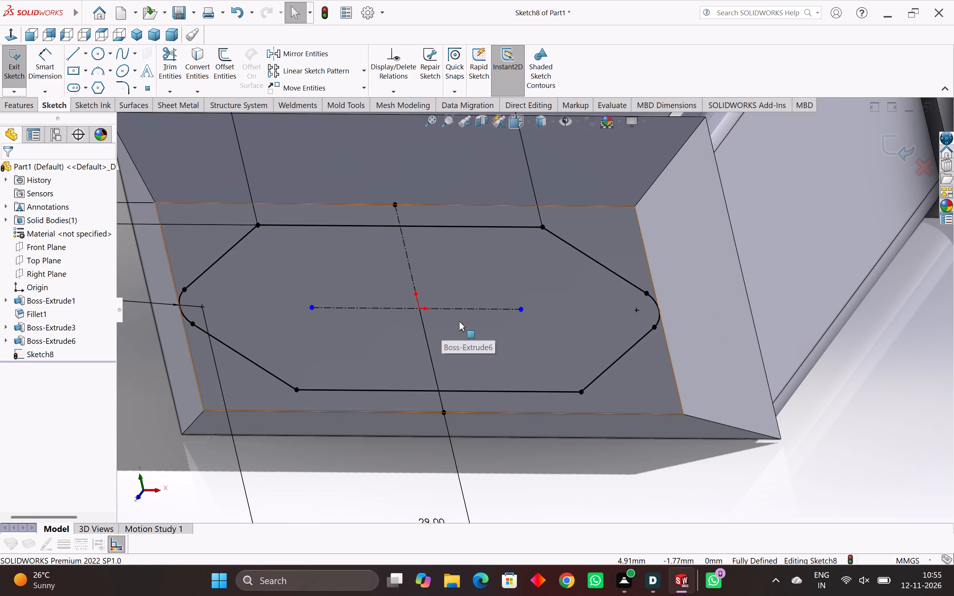
{"action": "scroll", "coordinate": [460, 320], "scroll_direction": "down", "scroll_amount": 2}
{"action": "middle_click_drag", "start_coordinate": [460, 320], "coordinate": [470, 327]}
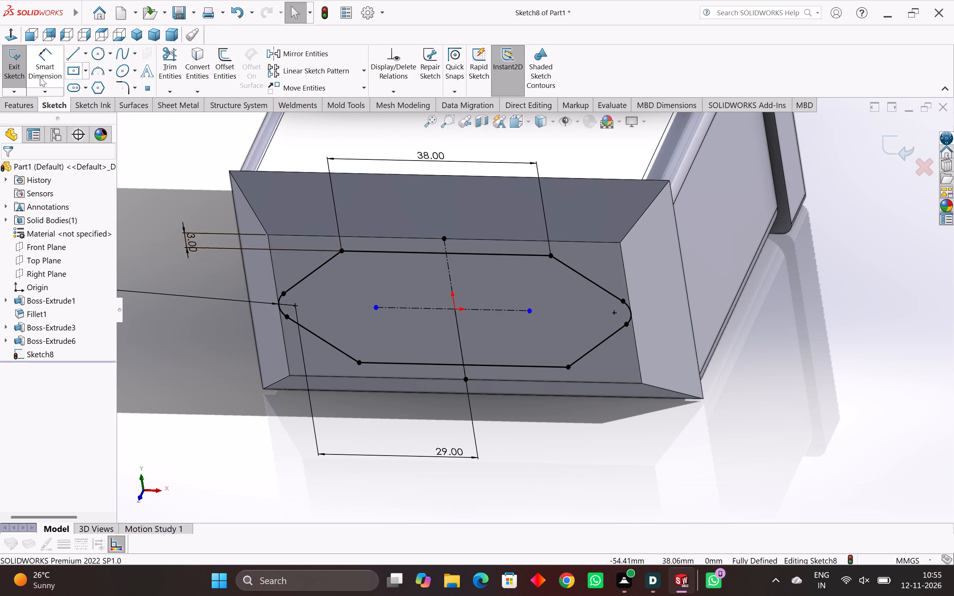
{"action": "left_click", "coordinate": [19, 102]}
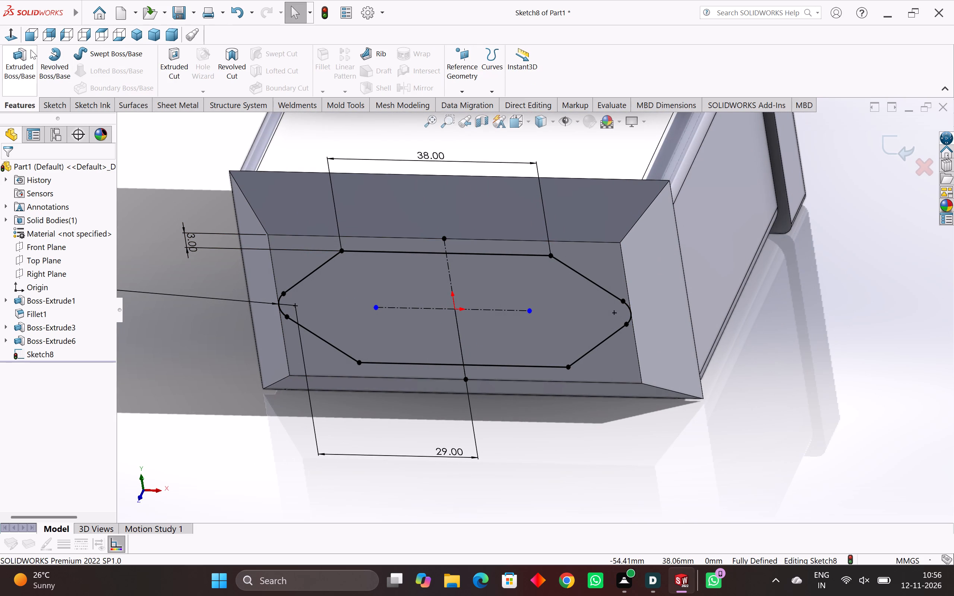
{"action": "left_click", "coordinate": [27, 60]}
{"action": "middle_click_drag", "start_coordinate": [321, 249], "coordinate": [317, 252]}
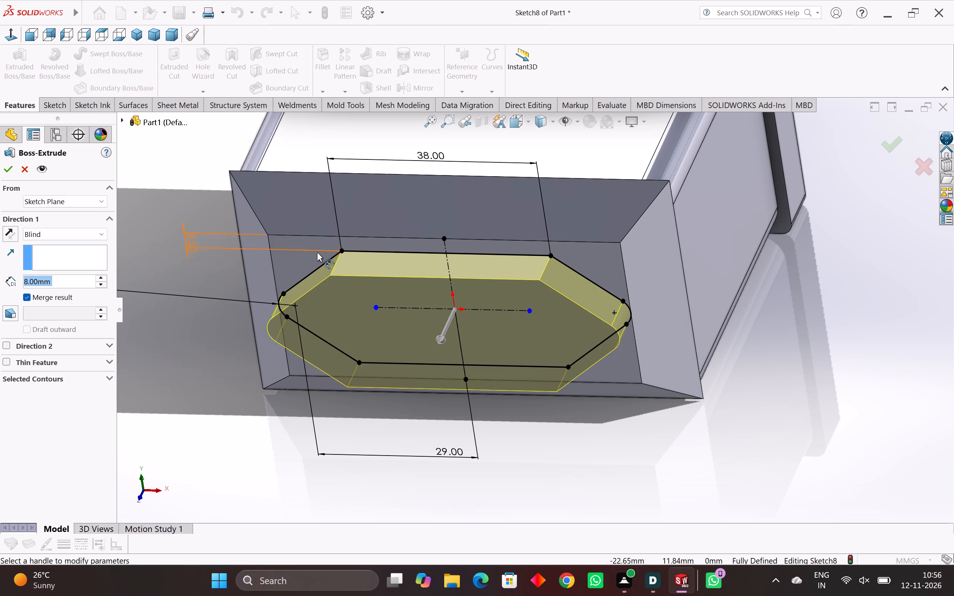
{"action": "middle_click_drag", "start_coordinate": [317, 252], "coordinate": [319, 288]}
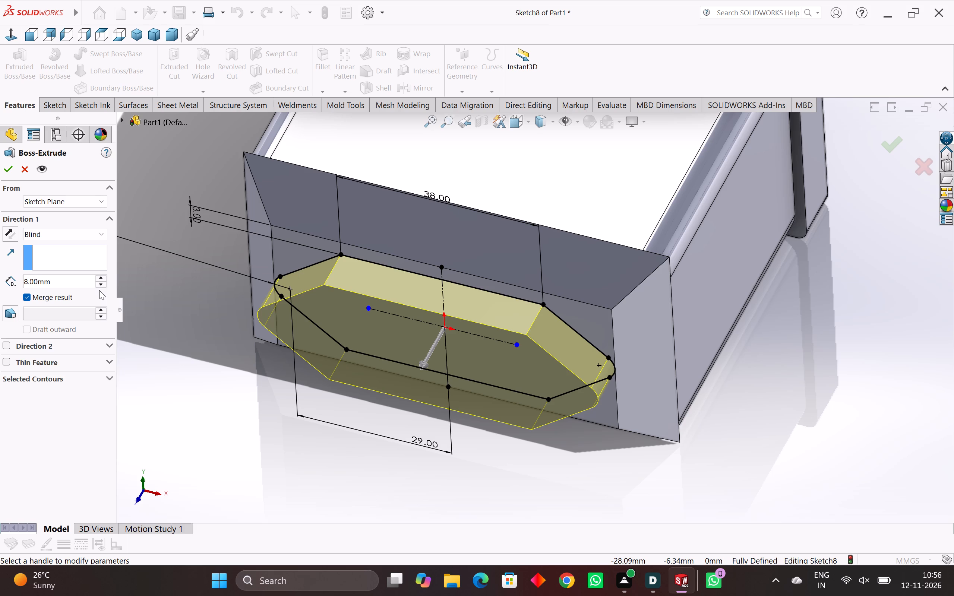
{"action": "left_click_drag", "start_coordinate": [51, 278], "coordinate": [0, 258]}
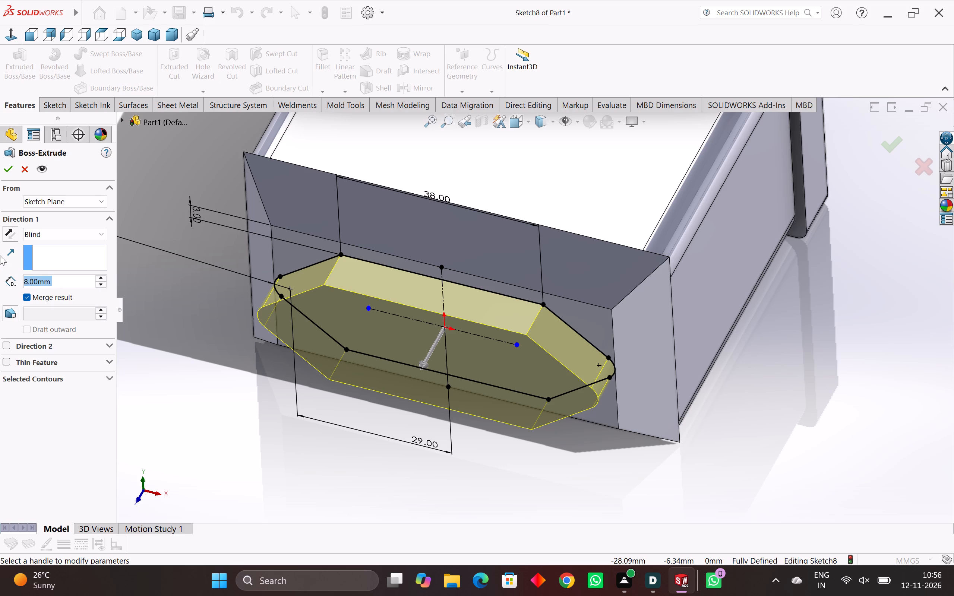
{"action": "key", "text": "4"}
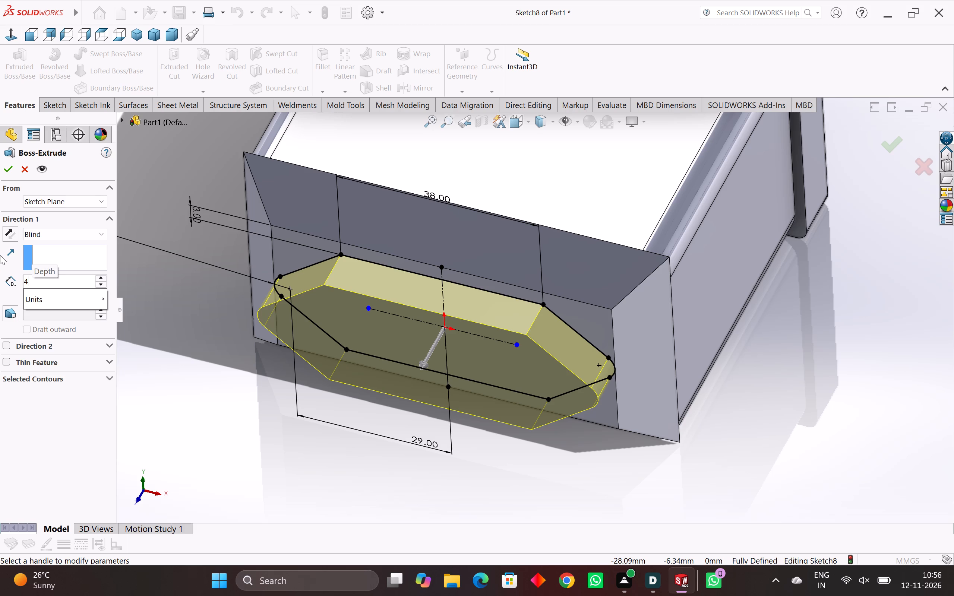
{"action": "key", "text": "2"}
{"action": "key", "text": "Return"}
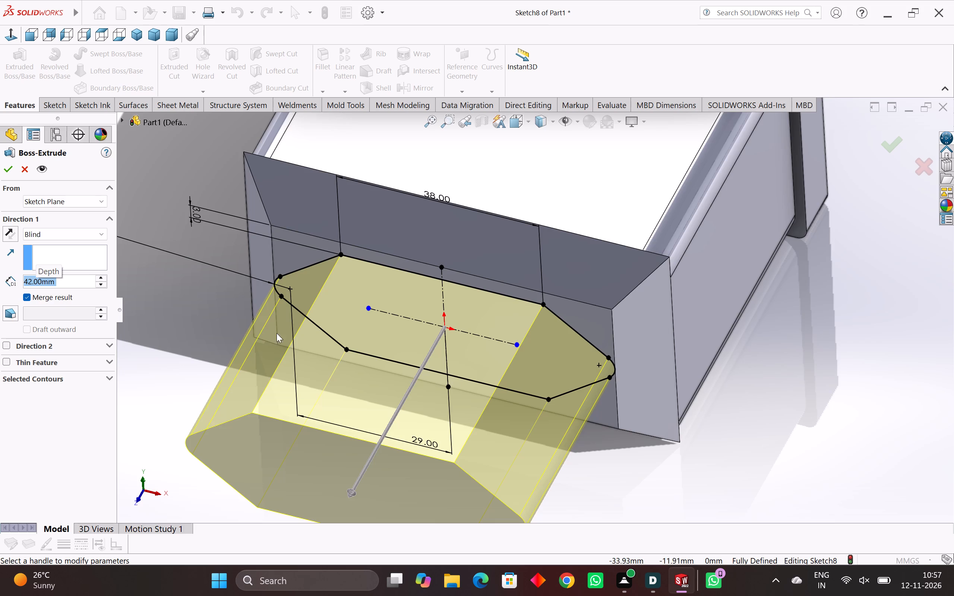
{"action": "scroll", "coordinate": [300, 337], "scroll_direction": "down", "scroll_amount": 3}
{"action": "middle_click_drag", "start_coordinate": [300, 337], "coordinate": [290, 376]}
{"action": "scroll", "coordinate": [290, 376], "scroll_direction": "down", "scroll_amount": 1}
{"action": "middle_click_drag", "start_coordinate": [377, 344], "coordinate": [365, 363]}
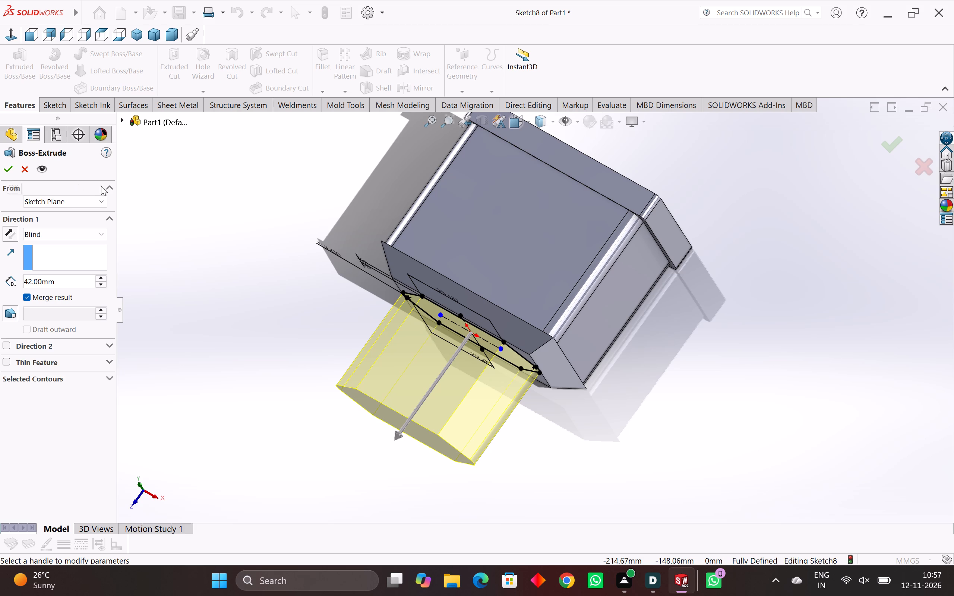
{"action": "left_click", "coordinate": [9, 164]}
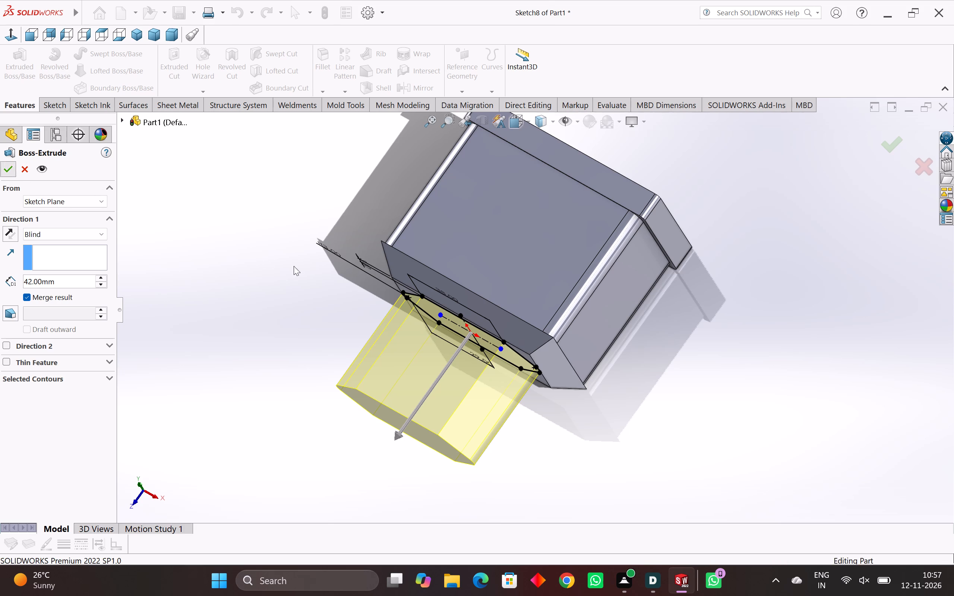
Examine the new boss's end face, its rounded side and its junction with the drafted end block.
{"action": "middle_click_drag", "start_coordinate": [385, 296], "coordinate": [445, 230]}
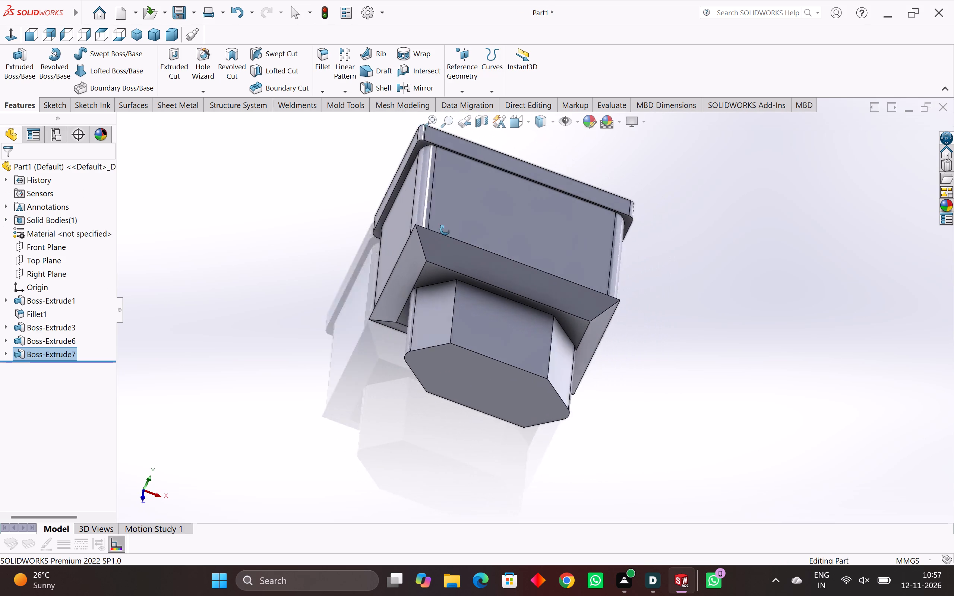
{"action": "middle_click_drag", "start_coordinate": [445, 230], "coordinate": [470, 229]}
{"action": "left_click", "coordinate": [516, 379]}
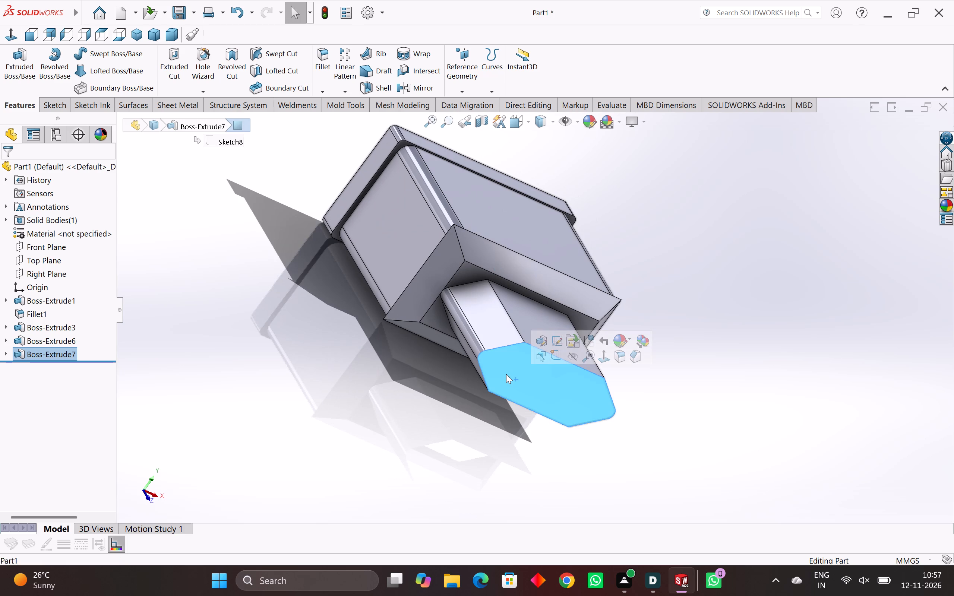
{"action": "scroll", "coordinate": [541, 330], "scroll_direction": "up", "scroll_amount": 2}
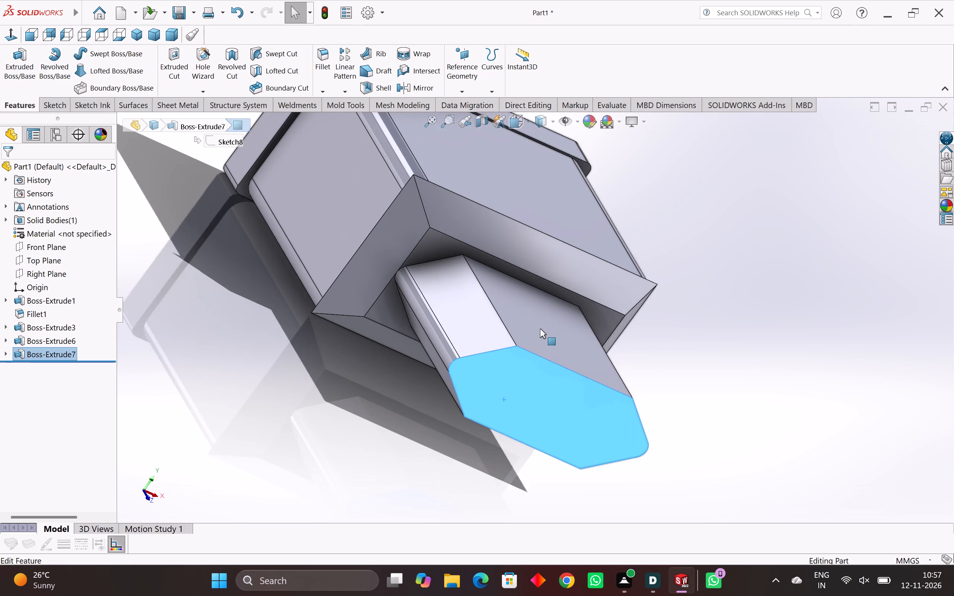
{"action": "middle_click_drag", "start_coordinate": [538, 328], "coordinate": [462, 306]}
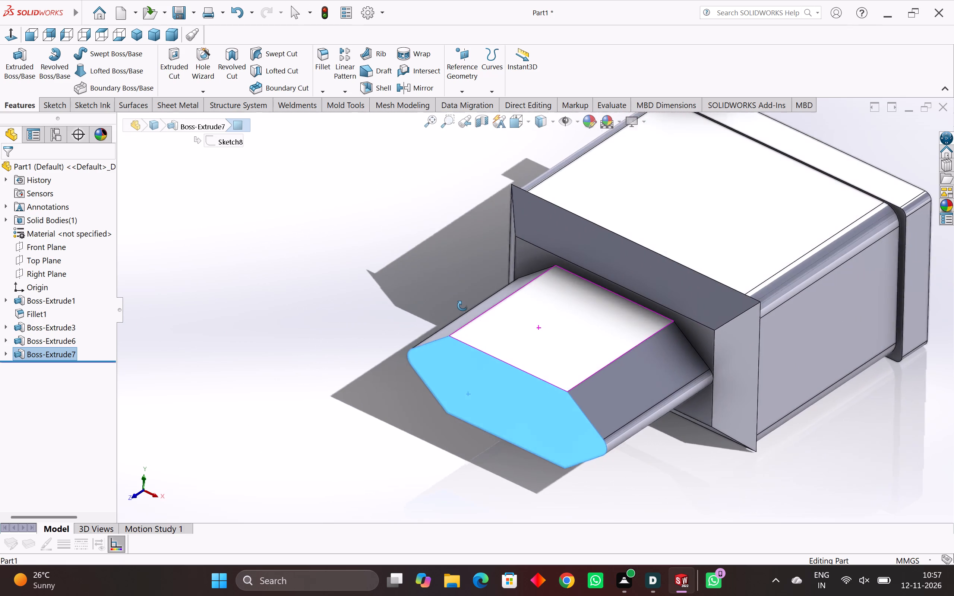
{"action": "middle_click_drag", "start_coordinate": [462, 306], "coordinate": [505, 301]}
{"action": "middle_click_drag", "start_coordinate": [506, 316], "coordinate": [515, 320]}
{"action": "scroll", "coordinate": [455, 315], "scroll_direction": "up", "scroll_amount": 5}
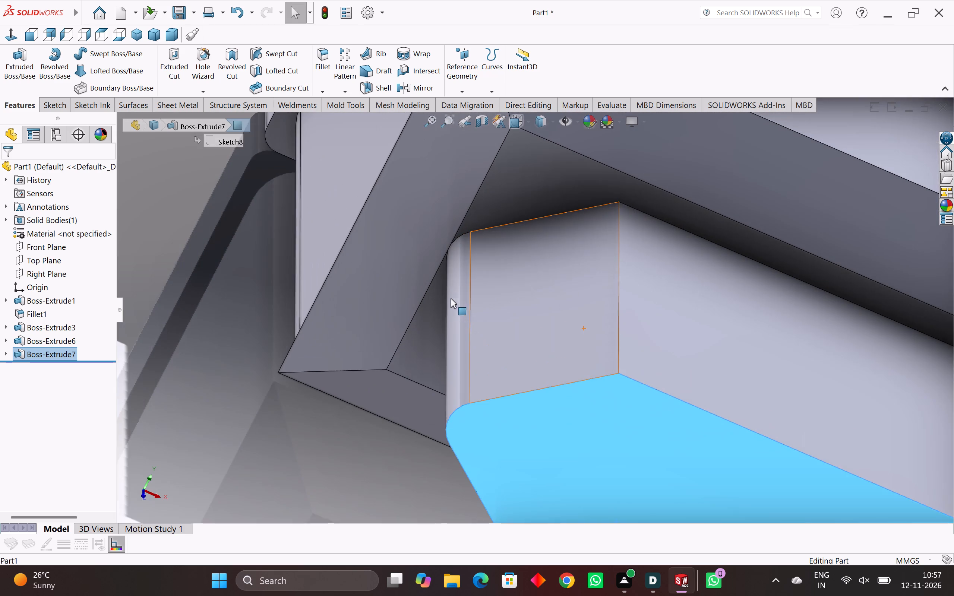
{"action": "scroll", "coordinate": [446, 283], "scroll_direction": "up", "scroll_amount": 3}
{"action": "middle_click_drag", "start_coordinate": [444, 278], "coordinate": [457, 296]}
{"action": "scroll", "coordinate": [457, 296], "scroll_direction": "down", "scroll_amount": 2}
{"action": "scroll", "coordinate": [561, 302], "scroll_direction": "down", "scroll_amount": 3}
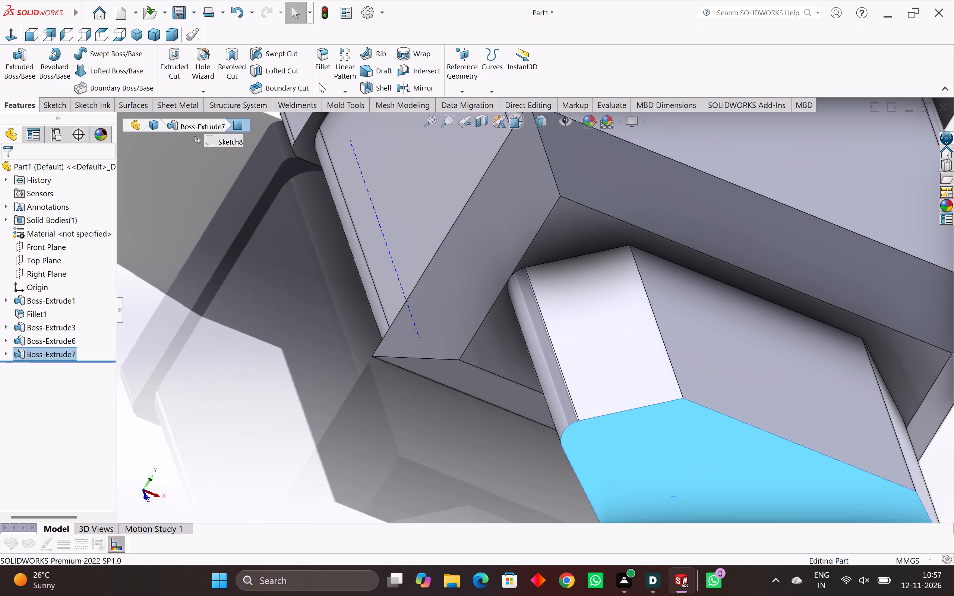
Start a constant-size fillet, replace the preselected end face with a sloped edge at the boss's base, and set the radius to 3 mm.
{"action": "left_click", "coordinate": [324, 91]}
{"action": "left_click", "coordinate": [323, 108]}
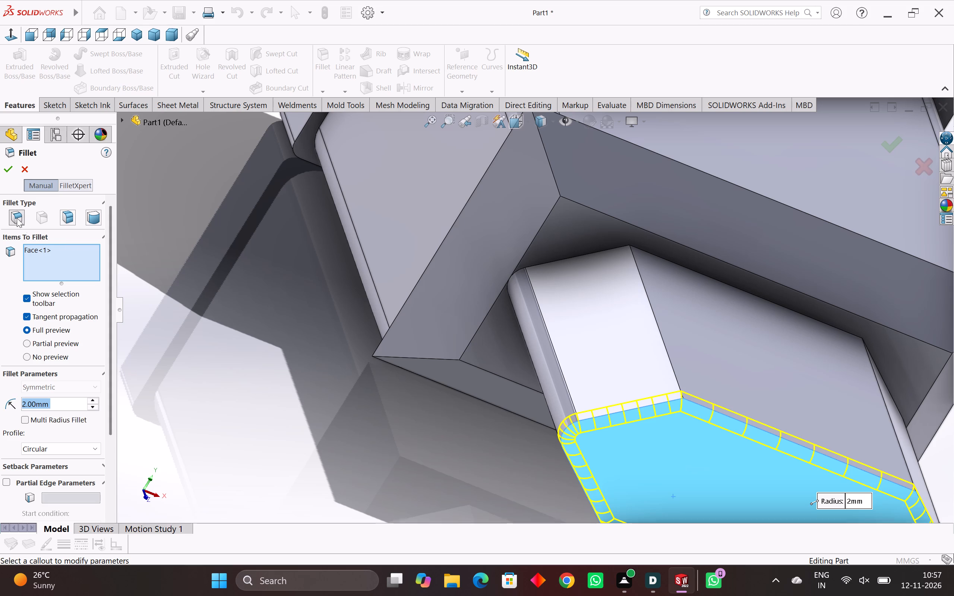
{"action": "left_click", "coordinate": [15, 216]}
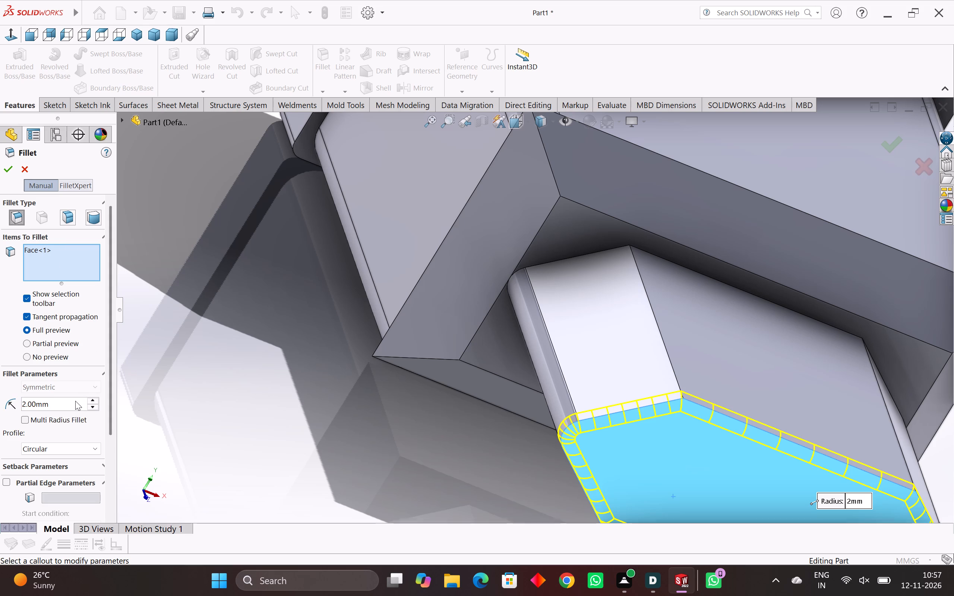
{"action": "right_click", "coordinate": [41, 245]}
{"action": "right_click", "coordinate": [37, 254]}
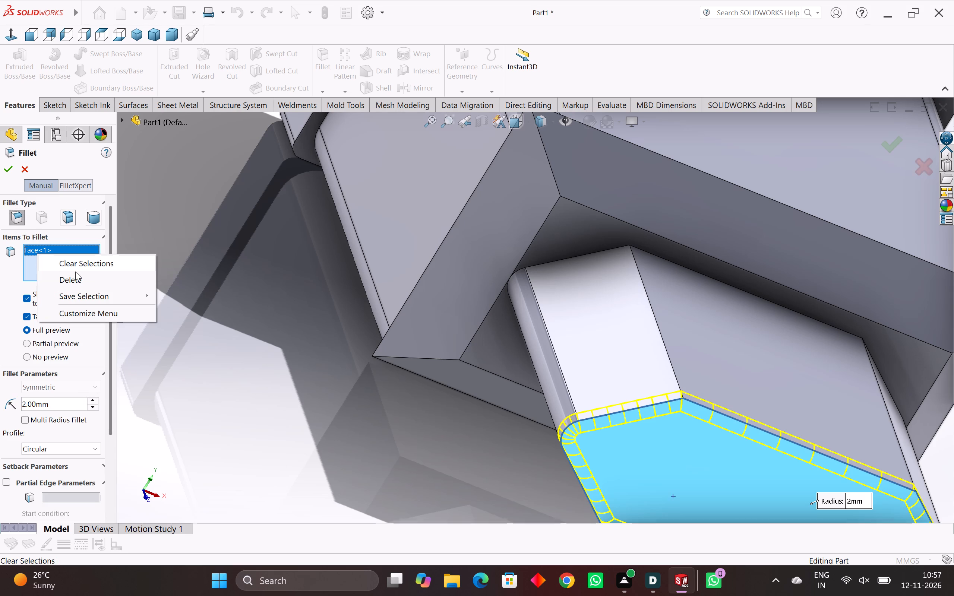
{"action": "left_click", "coordinate": [76, 280]}
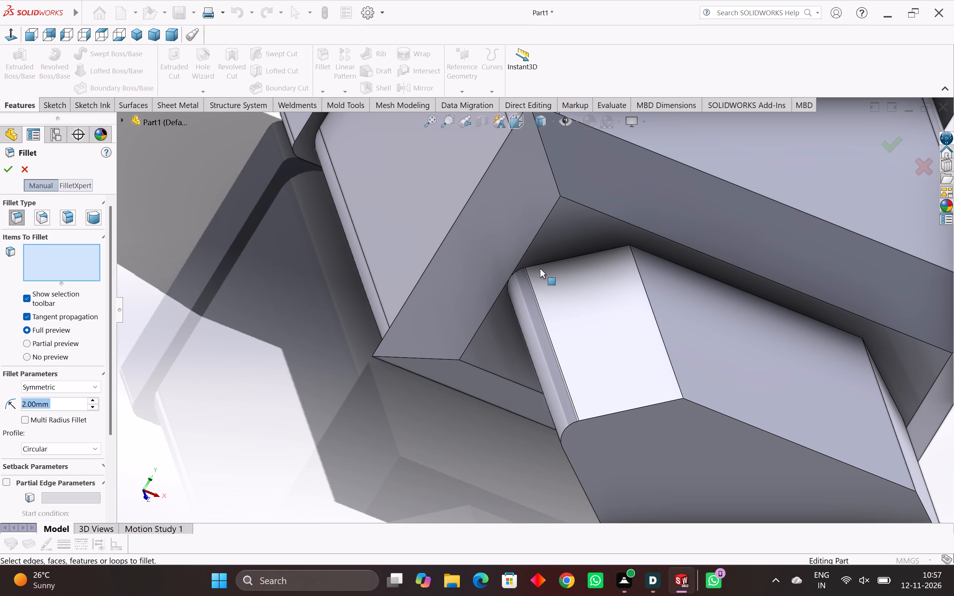
{"action": "left_click", "coordinate": [547, 263]}
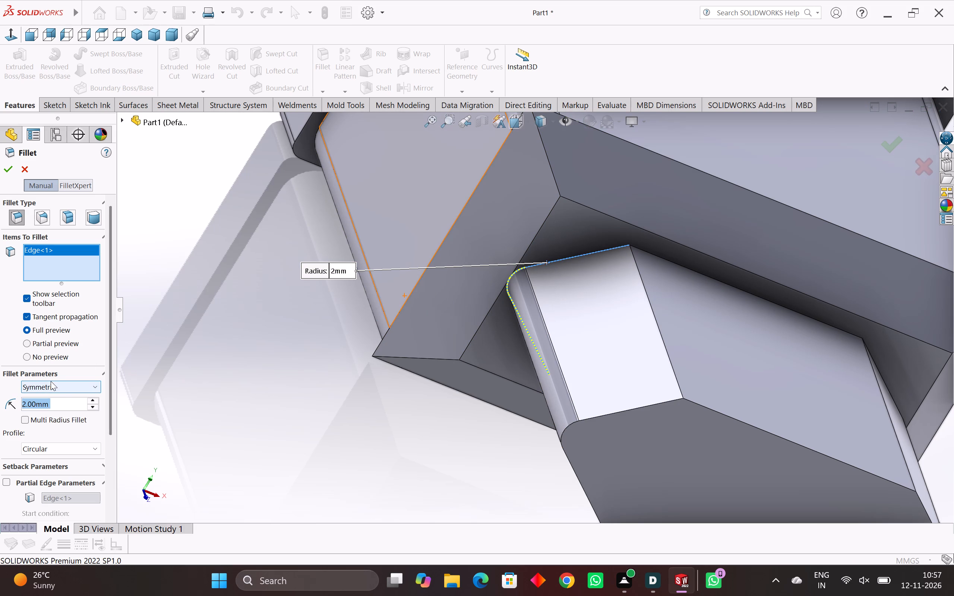
{"action": "key", "text": "3"}
{"action": "key", "text": "Return"}
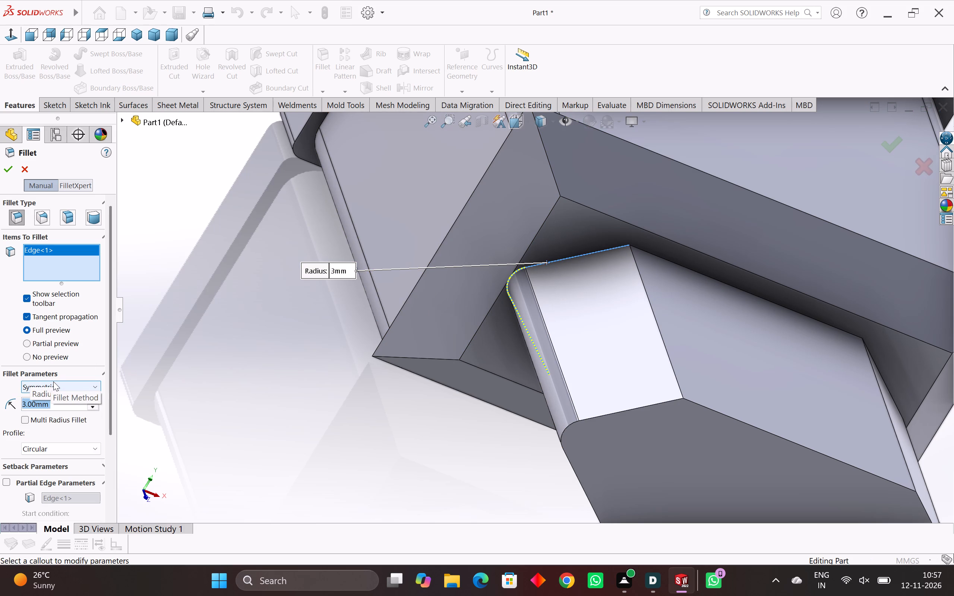
Add the two long edges and the other upper sloped edge where the boss meets the end block to the fillet selection.
{"action": "left_click", "coordinate": [740, 289]}
{"action": "middle_click_drag", "start_coordinate": [740, 293], "coordinate": [666, 290]}
{"action": "scroll", "coordinate": [666, 290], "scroll_direction": "down", "scroll_amount": 2}
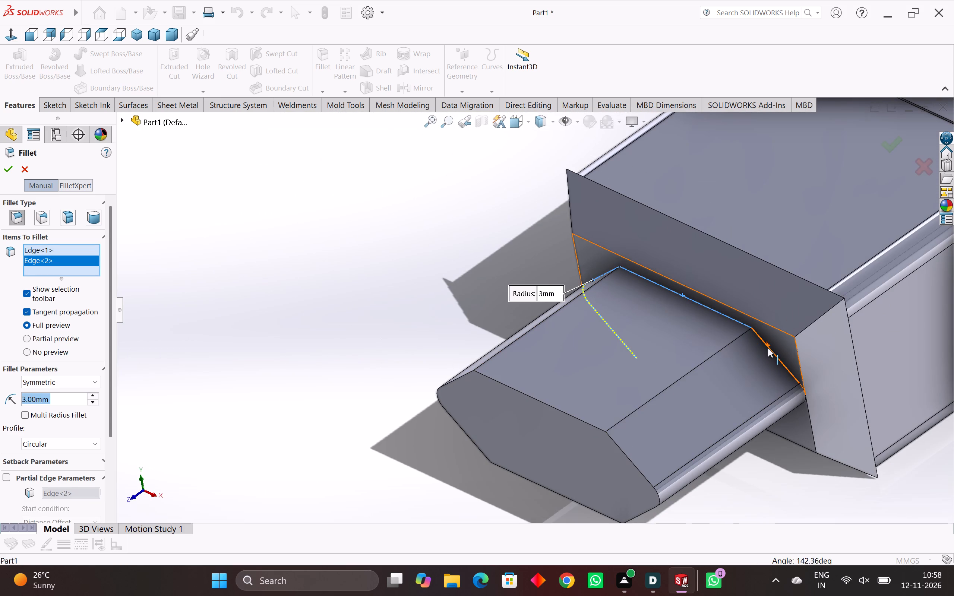
{"action": "left_click", "coordinate": [768, 348]}
{"action": "middle_click_drag", "start_coordinate": [768, 368], "coordinate": [755, 295]}
{"action": "scroll", "coordinate": [749, 335], "scroll_direction": "down", "scroll_amount": 2}
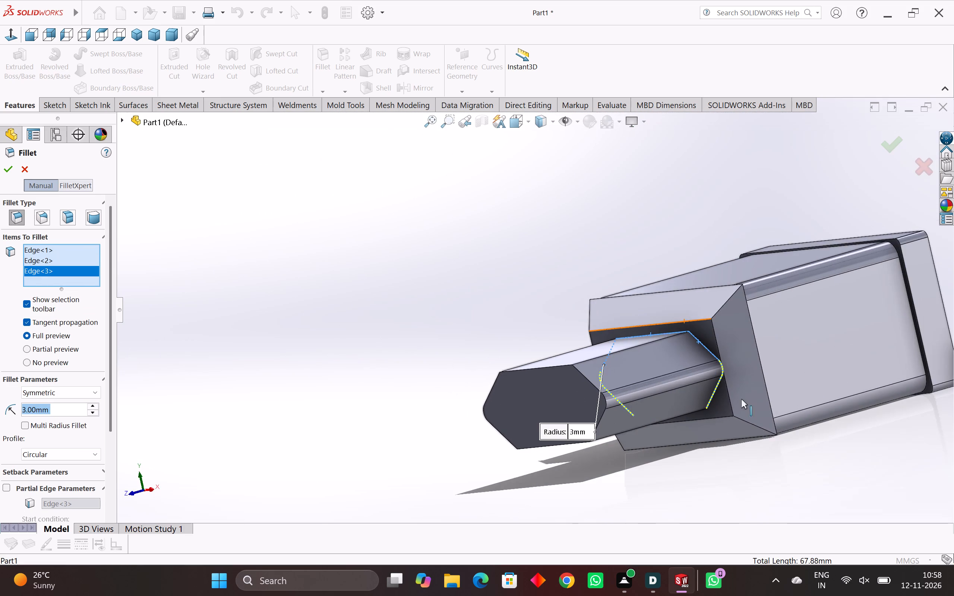
{"action": "middle_click_drag", "start_coordinate": [737, 413], "coordinate": [743, 330]}
{"action": "scroll", "coordinate": [658, 389], "scroll_direction": "up", "scroll_amount": 4}
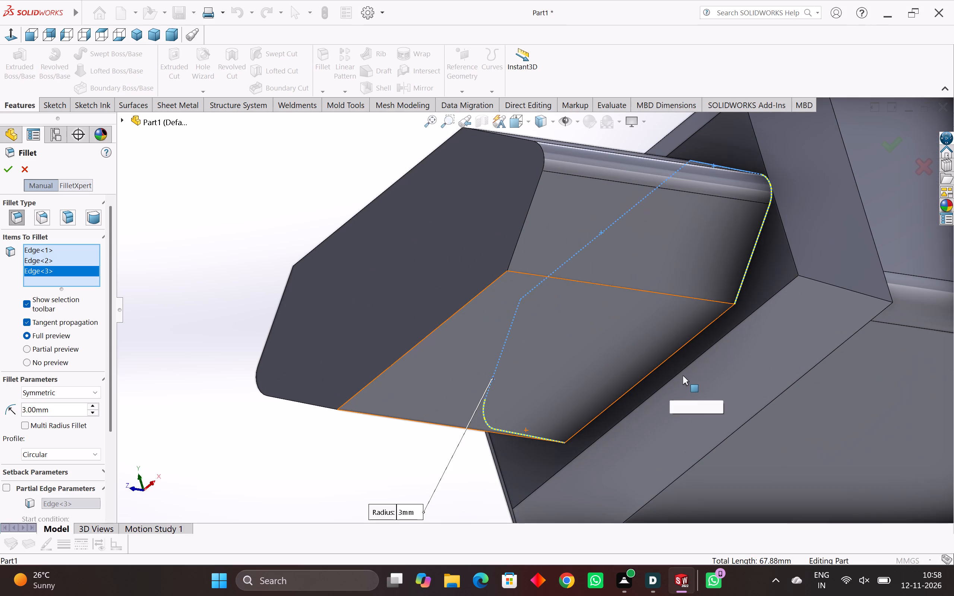
{"action": "left_click", "coordinate": [672, 357]}
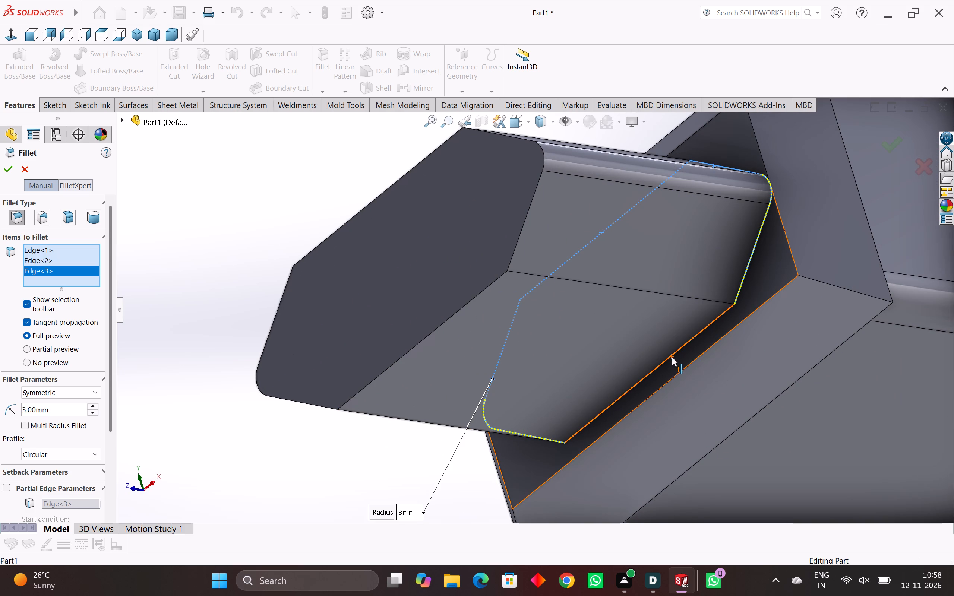
{"action": "middle_click_drag", "start_coordinate": [667, 367], "coordinate": [734, 375]}
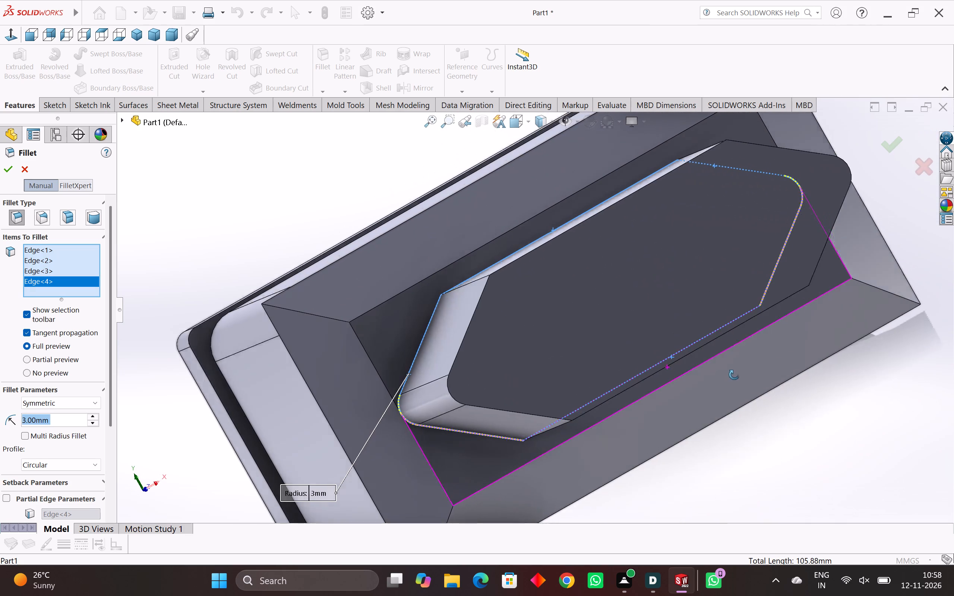
{"action": "middle_click_drag", "start_coordinate": [734, 375], "coordinate": [736, 375]}
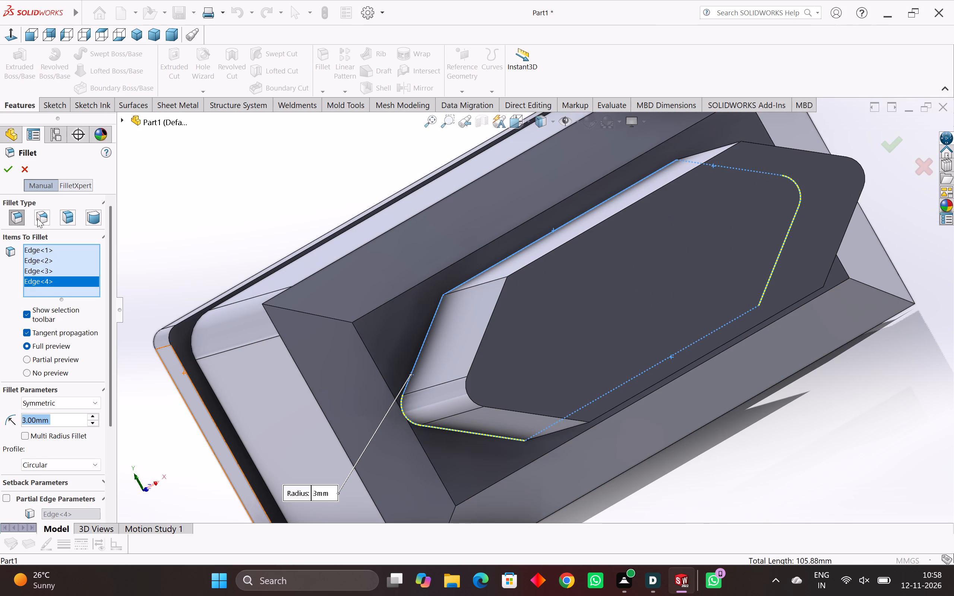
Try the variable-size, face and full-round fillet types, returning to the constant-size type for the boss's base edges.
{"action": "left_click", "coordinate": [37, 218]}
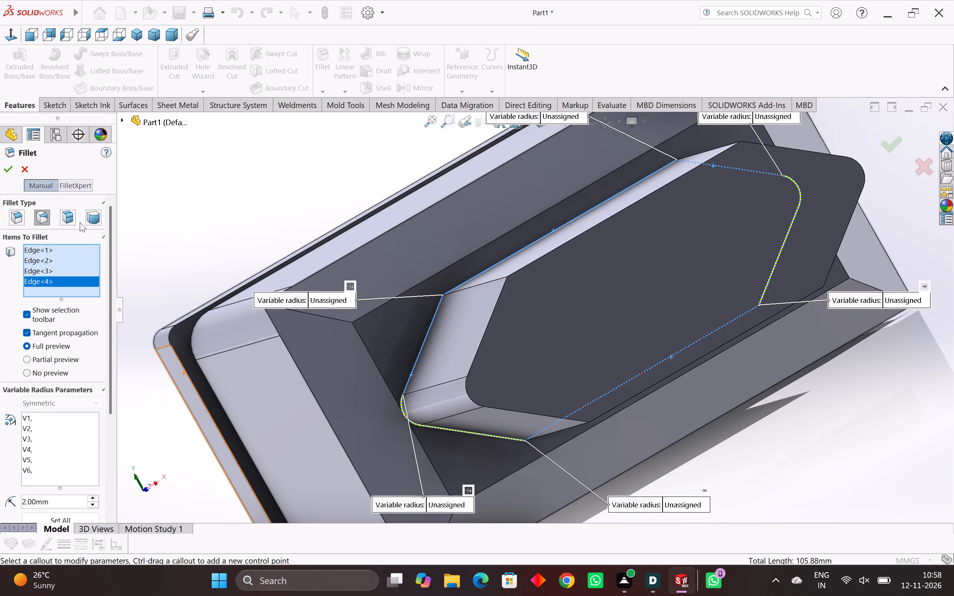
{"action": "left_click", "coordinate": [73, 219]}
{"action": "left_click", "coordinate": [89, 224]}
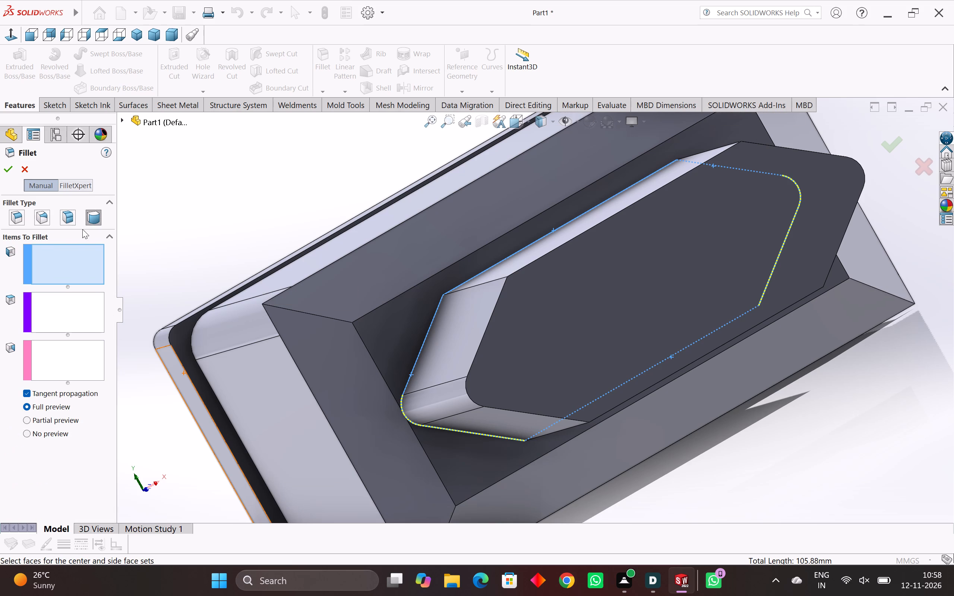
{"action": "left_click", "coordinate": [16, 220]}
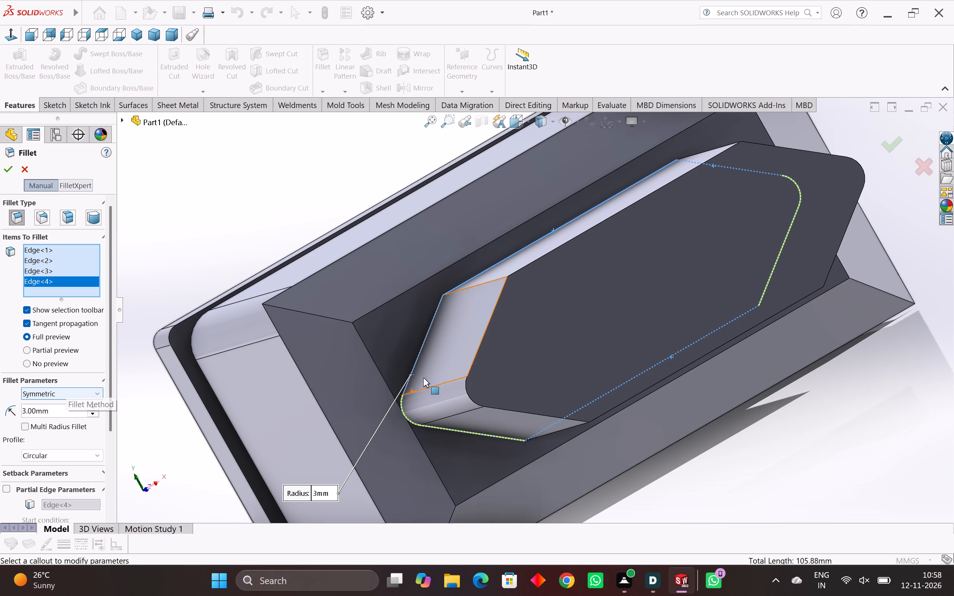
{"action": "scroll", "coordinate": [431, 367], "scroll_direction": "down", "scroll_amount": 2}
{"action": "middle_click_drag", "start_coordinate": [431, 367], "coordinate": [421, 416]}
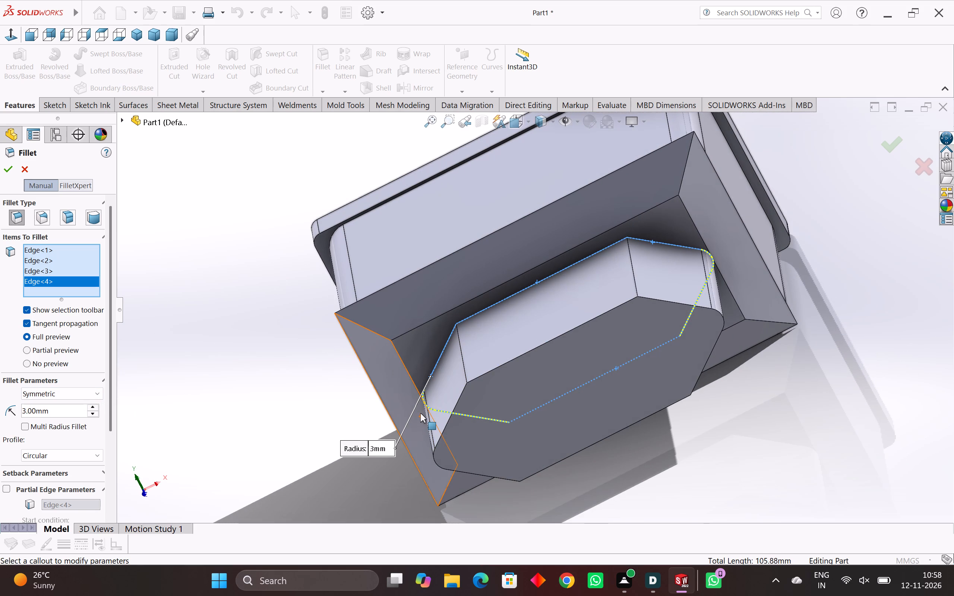
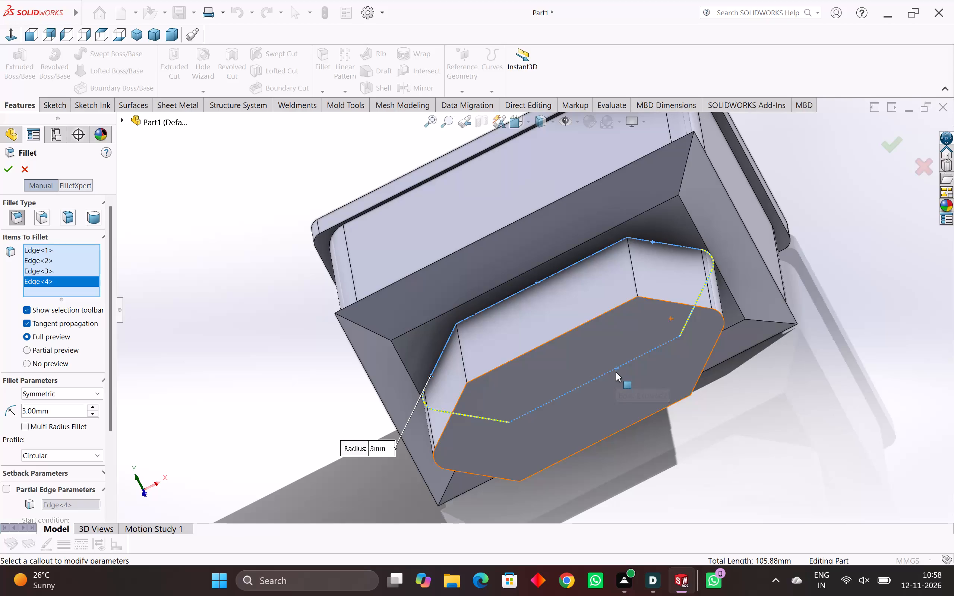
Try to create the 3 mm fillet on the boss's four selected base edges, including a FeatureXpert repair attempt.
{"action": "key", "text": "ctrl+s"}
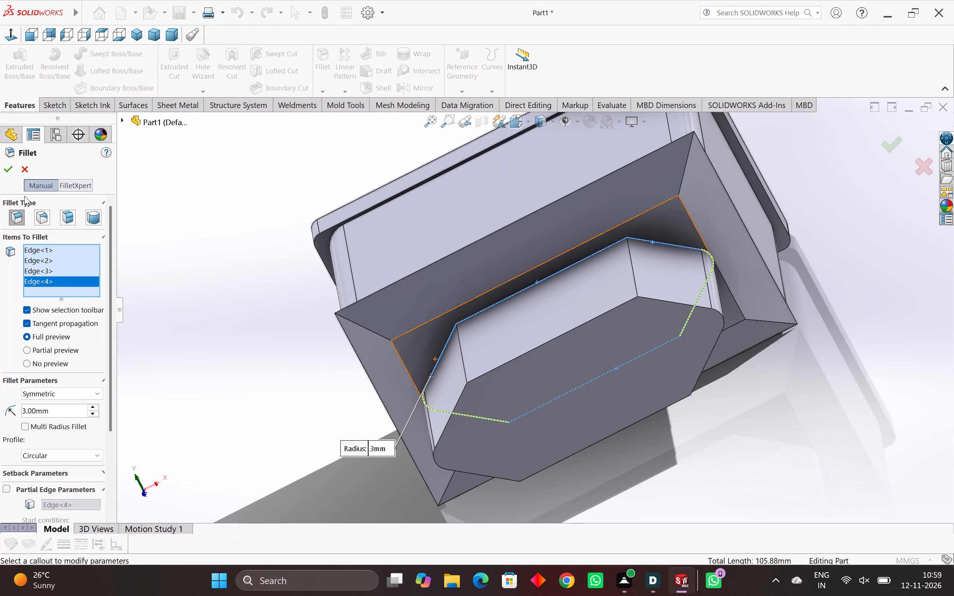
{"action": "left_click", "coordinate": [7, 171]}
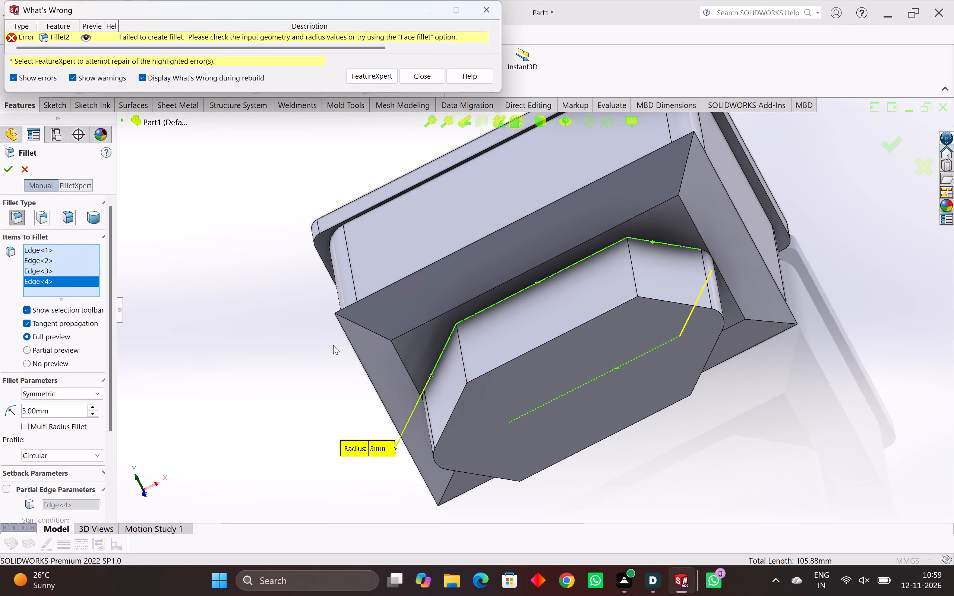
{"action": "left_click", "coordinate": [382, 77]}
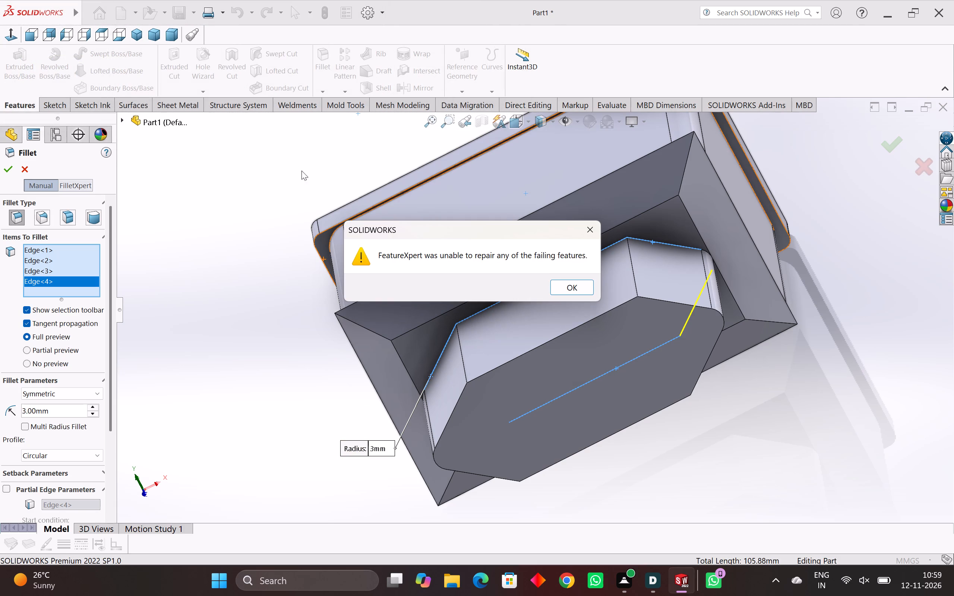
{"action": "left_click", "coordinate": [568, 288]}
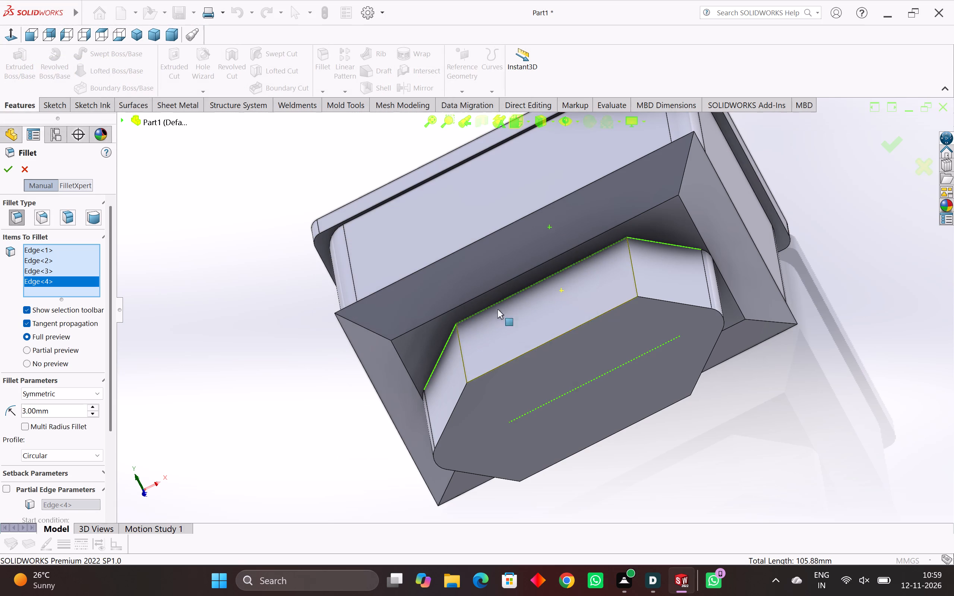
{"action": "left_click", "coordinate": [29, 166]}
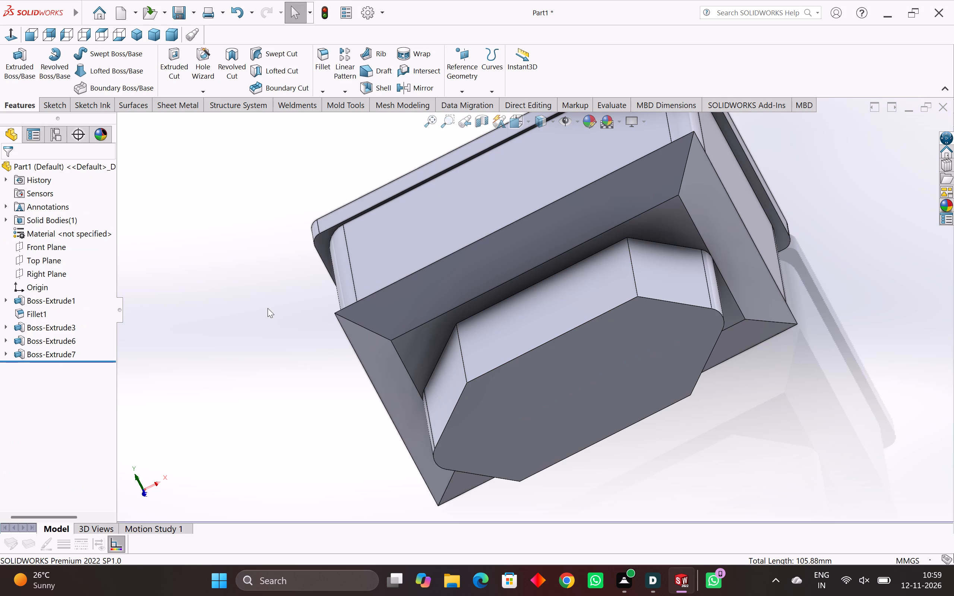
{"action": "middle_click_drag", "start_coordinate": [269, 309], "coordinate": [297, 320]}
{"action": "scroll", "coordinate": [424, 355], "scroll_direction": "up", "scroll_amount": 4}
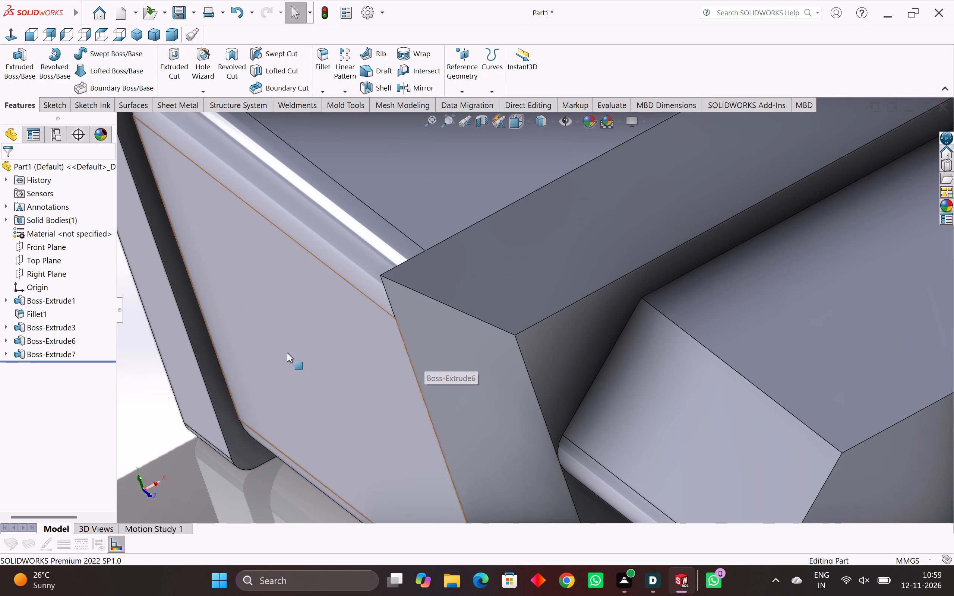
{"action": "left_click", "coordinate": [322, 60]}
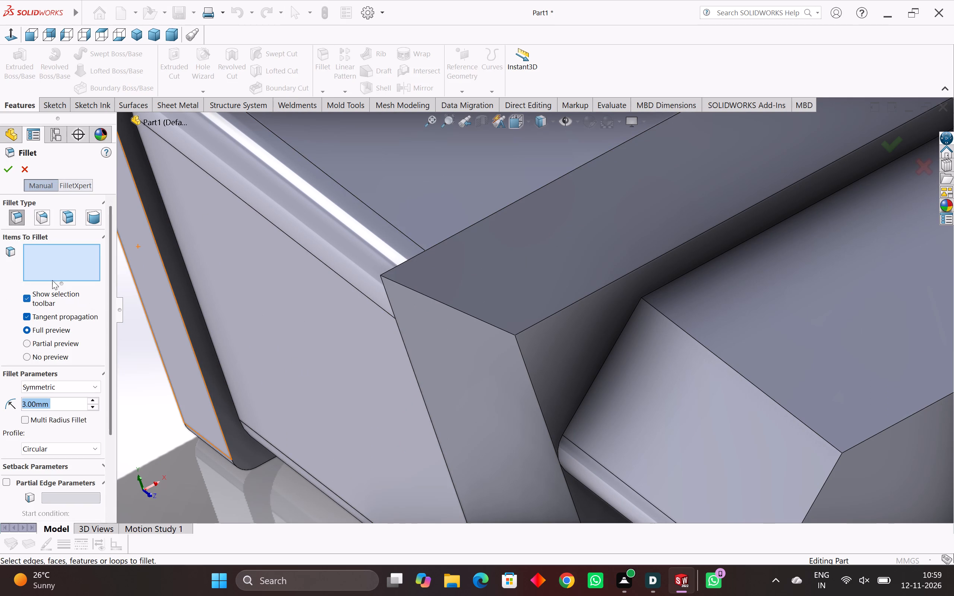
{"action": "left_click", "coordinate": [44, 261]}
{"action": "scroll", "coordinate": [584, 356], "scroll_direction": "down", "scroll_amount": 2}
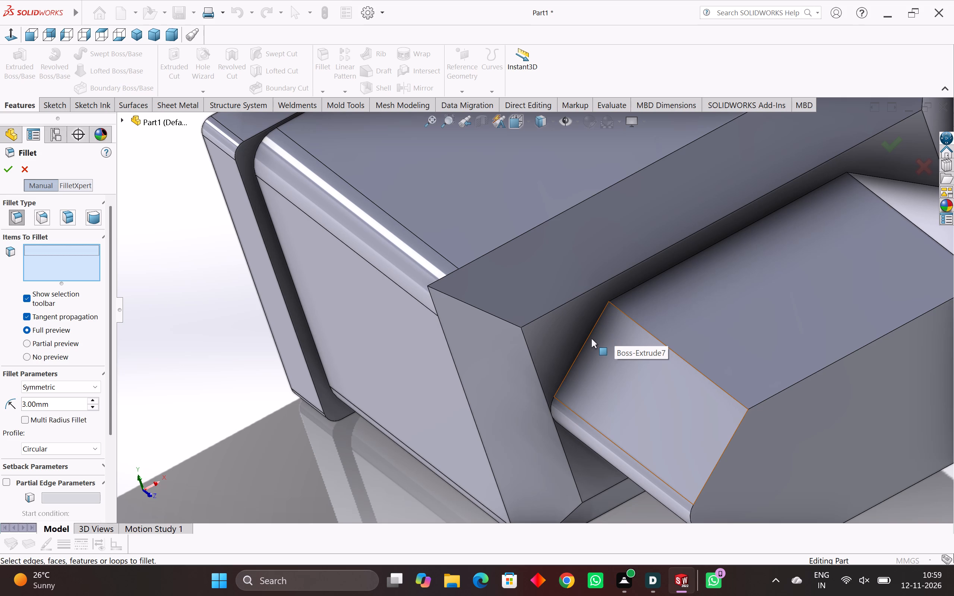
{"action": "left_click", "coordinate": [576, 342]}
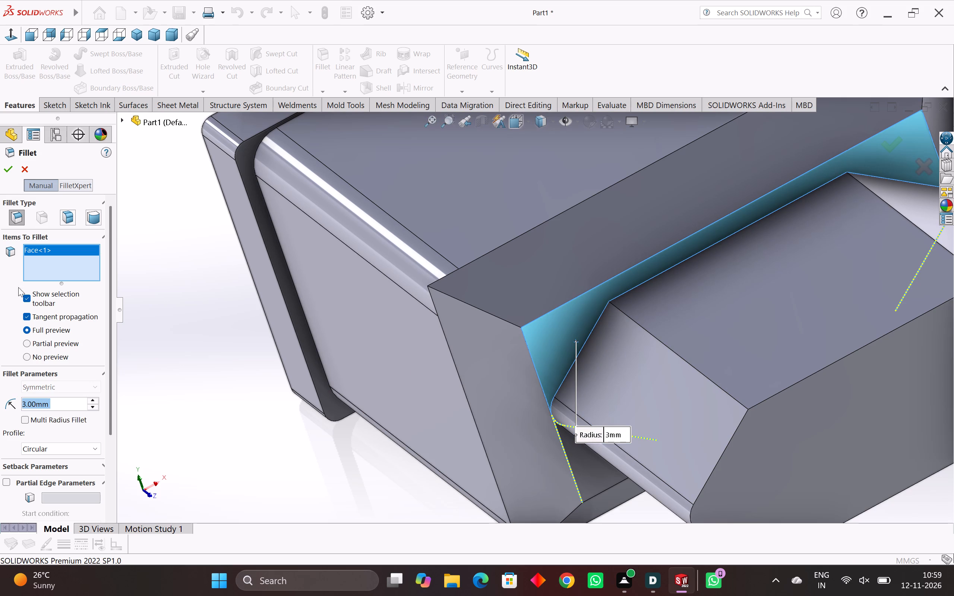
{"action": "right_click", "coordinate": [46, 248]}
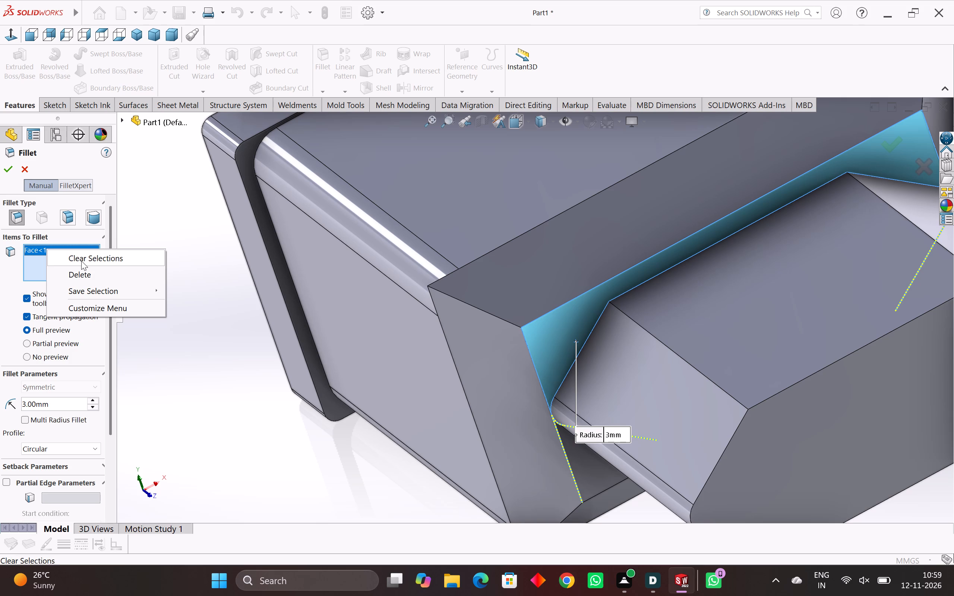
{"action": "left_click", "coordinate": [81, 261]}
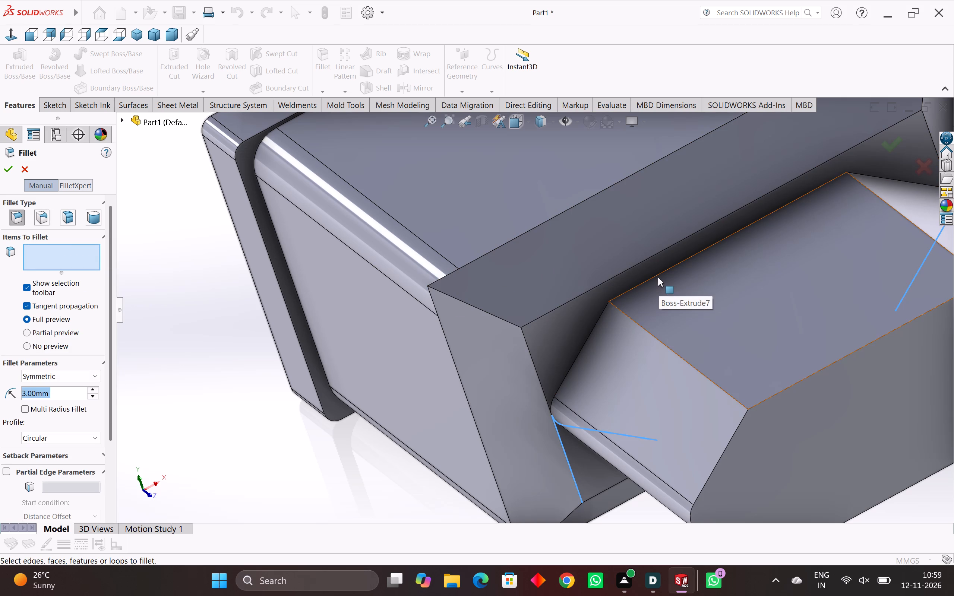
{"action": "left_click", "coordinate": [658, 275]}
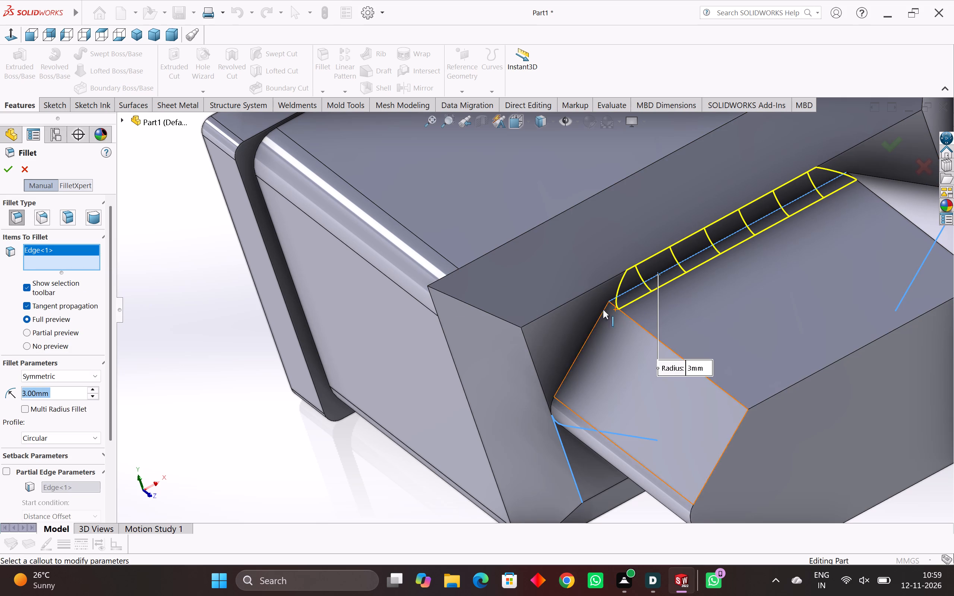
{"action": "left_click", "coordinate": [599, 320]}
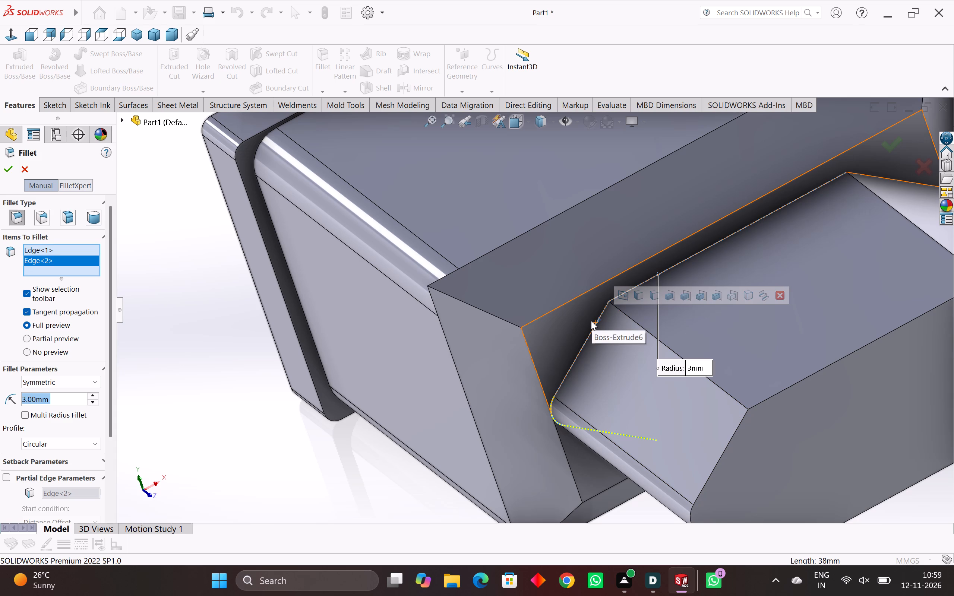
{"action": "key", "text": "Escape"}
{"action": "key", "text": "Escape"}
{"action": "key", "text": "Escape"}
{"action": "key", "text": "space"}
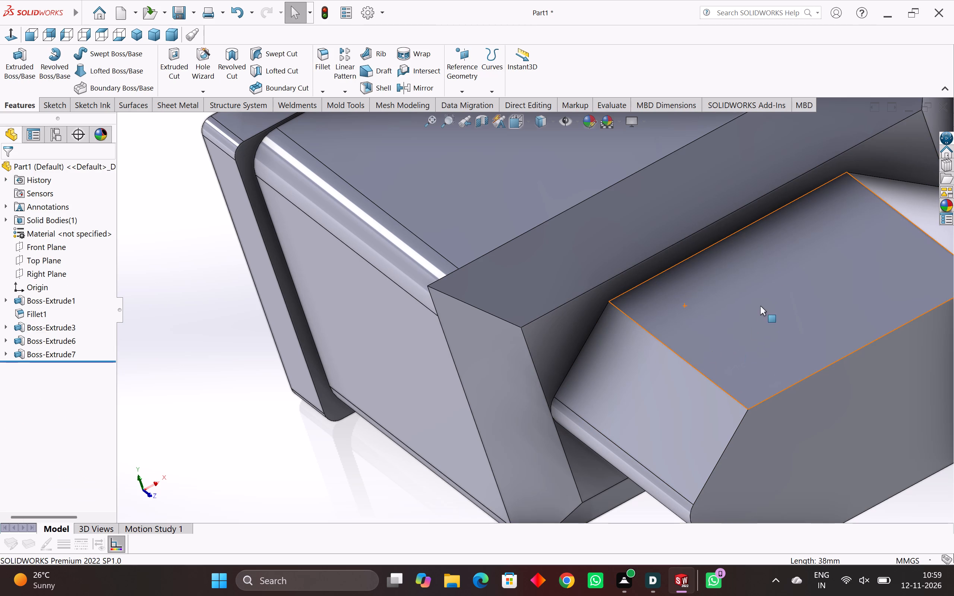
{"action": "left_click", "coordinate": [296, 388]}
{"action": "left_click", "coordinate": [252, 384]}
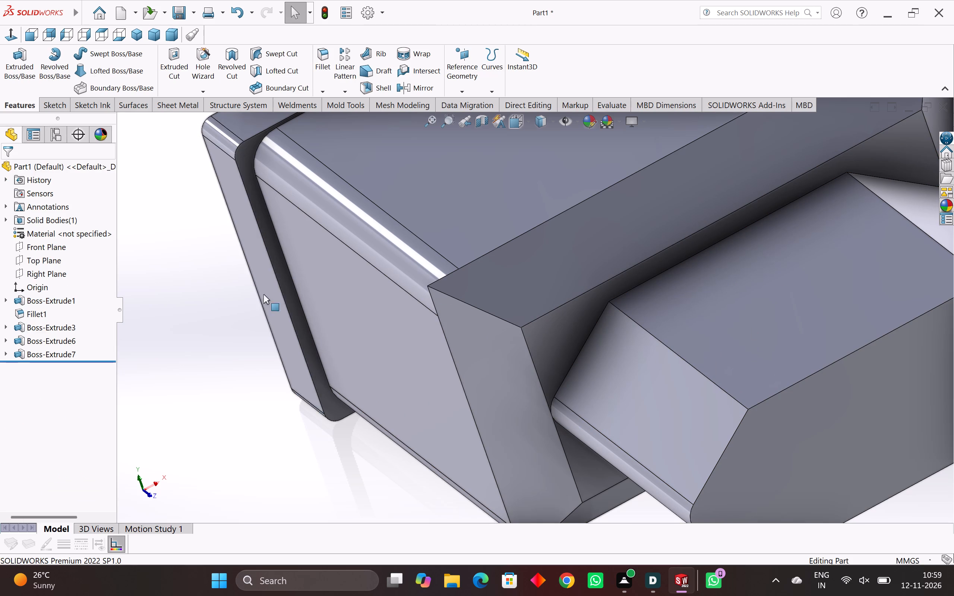
Fillet only the upper long edge where the boss meets the drafted end block with a 3 mm radius.
{"action": "left_click", "coordinate": [322, 93]}
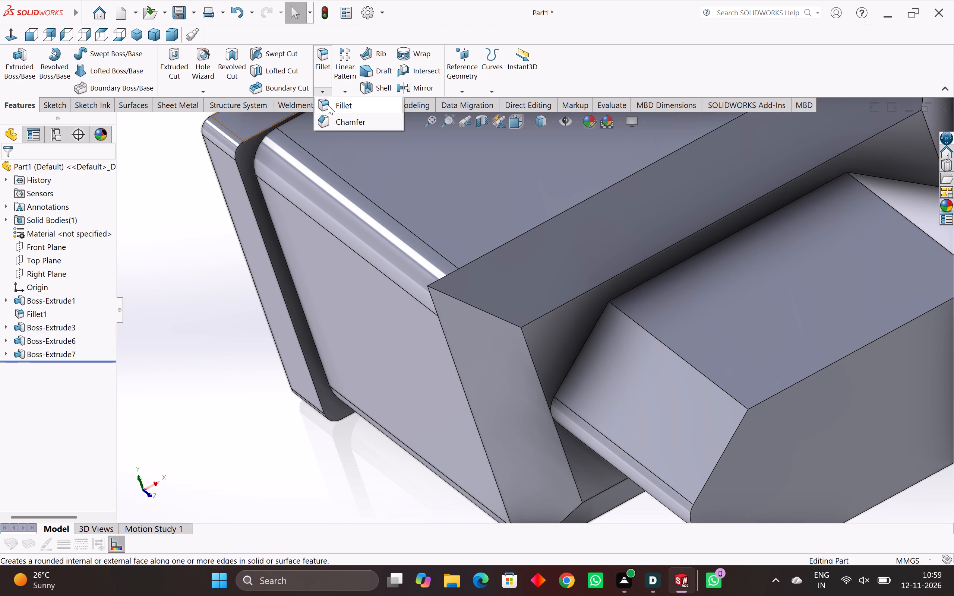
{"action": "left_click", "coordinate": [328, 105]}
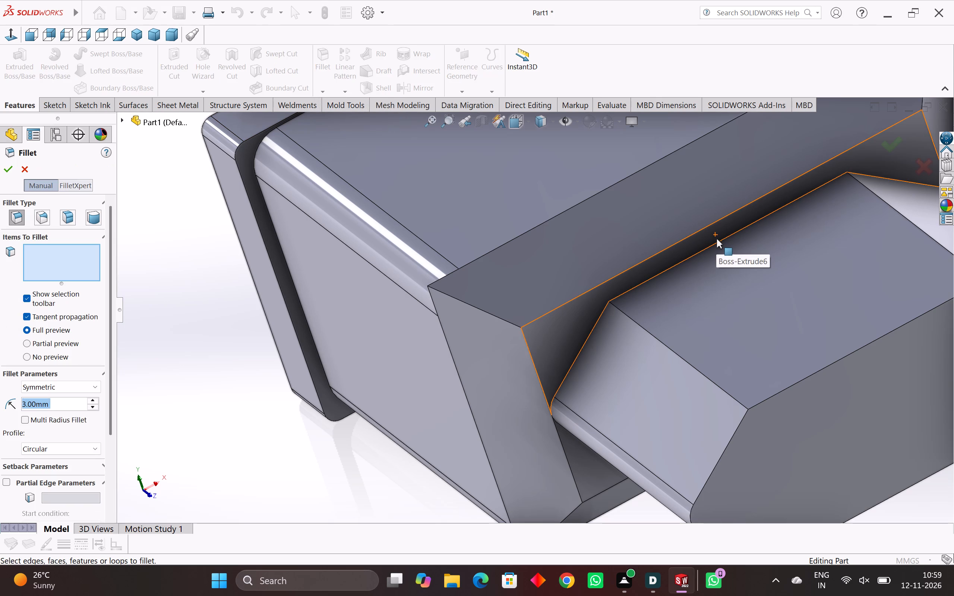
{"action": "left_click", "coordinate": [717, 241]}
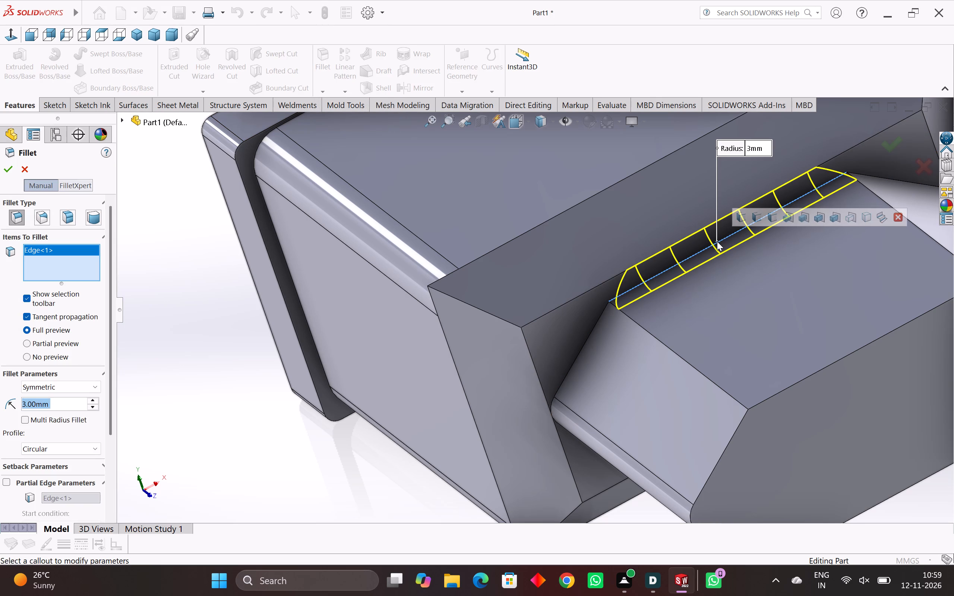
{"action": "left_click", "coordinate": [3, 172]}
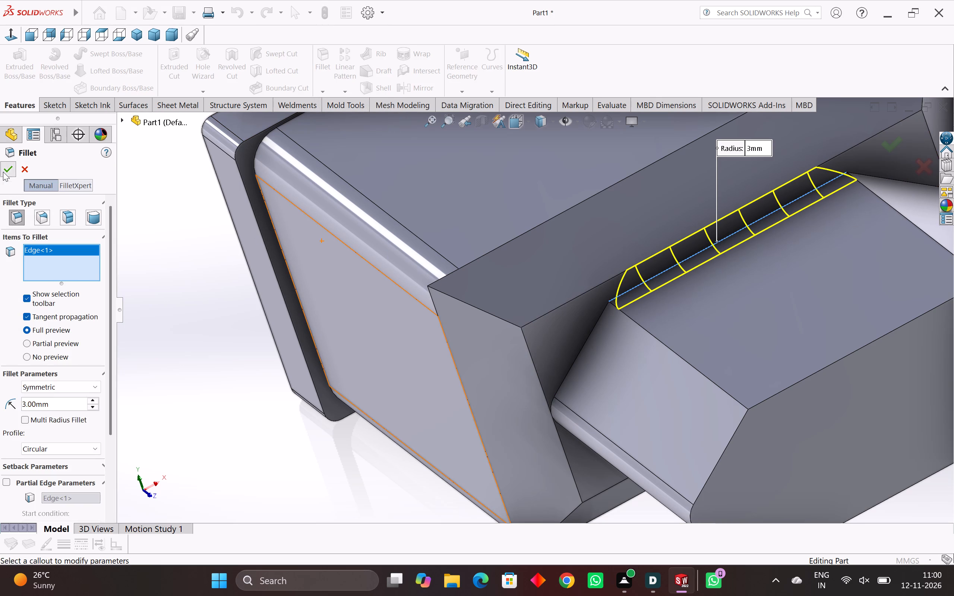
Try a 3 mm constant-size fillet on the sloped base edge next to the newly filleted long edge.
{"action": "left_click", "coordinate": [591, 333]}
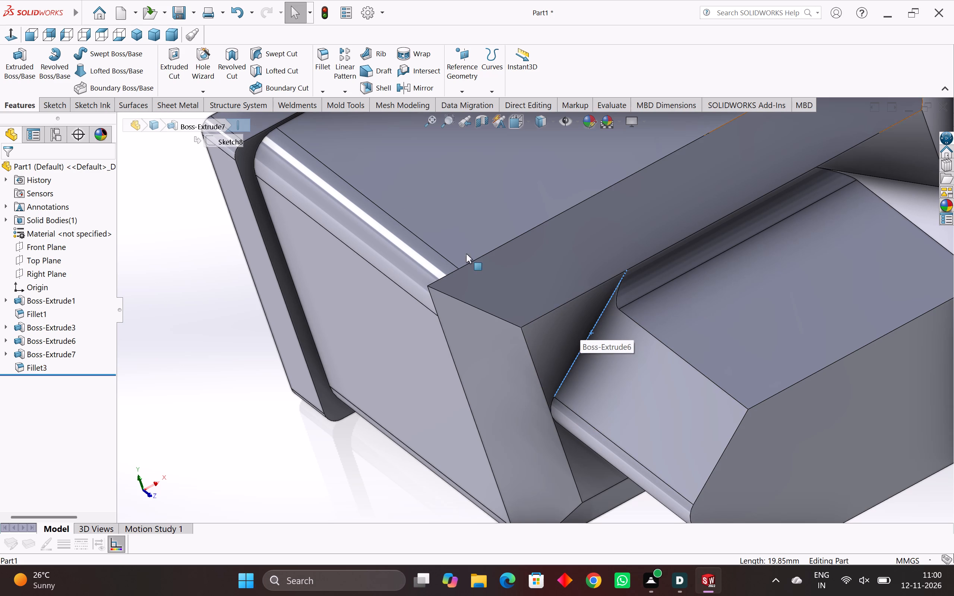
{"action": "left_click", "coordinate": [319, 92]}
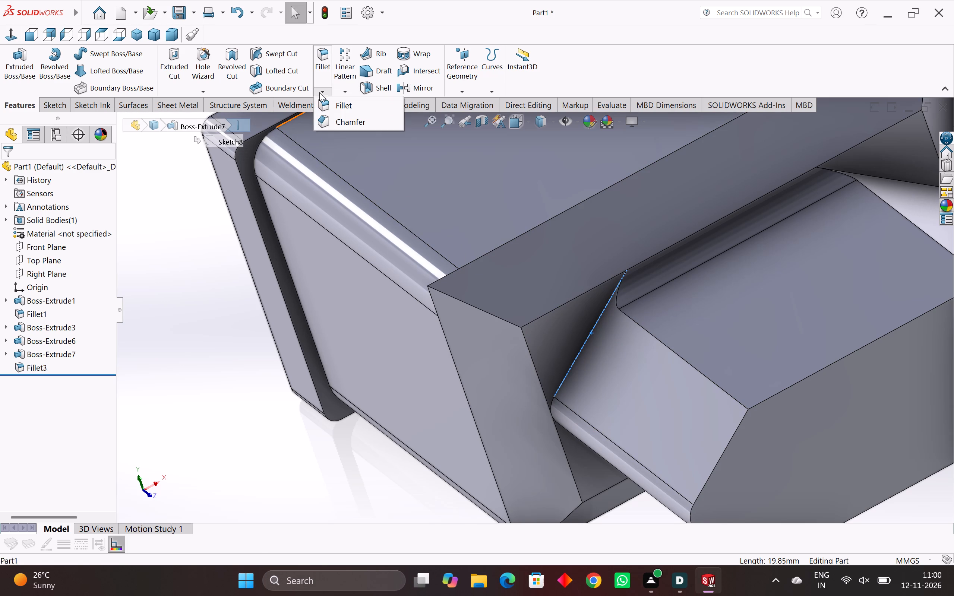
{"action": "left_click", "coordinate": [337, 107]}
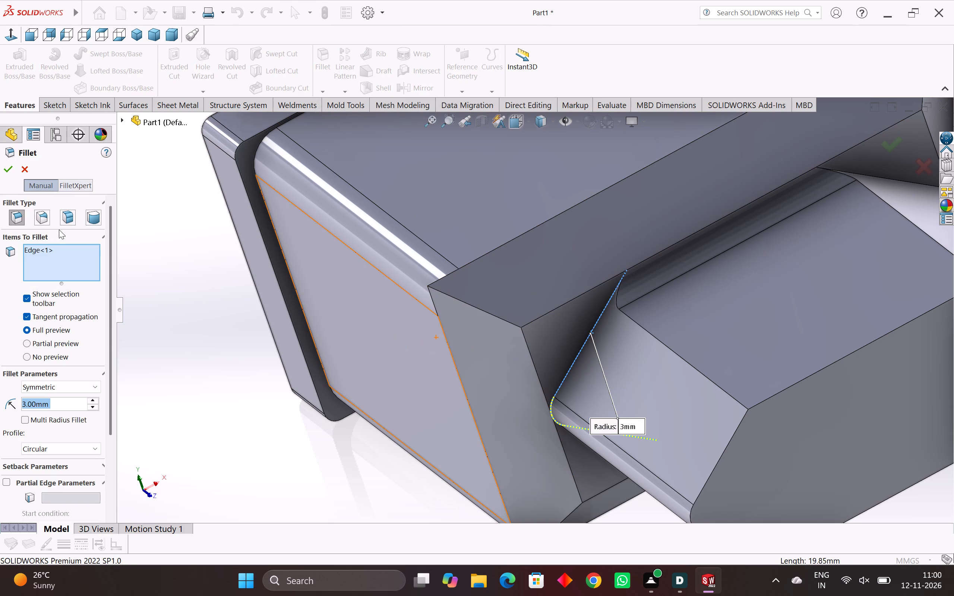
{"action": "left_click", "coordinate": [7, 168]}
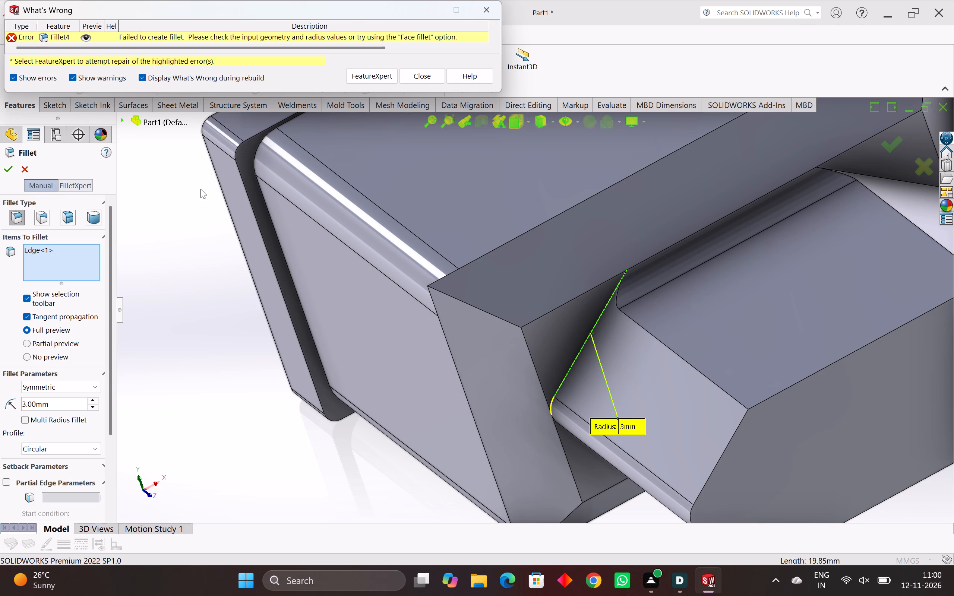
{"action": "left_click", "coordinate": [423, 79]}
Replace the sloped edge in the fillet selection with the opposite long base edge of the boss and fillet it 3 mm.
{"action": "scroll", "coordinate": [769, 386], "scroll_direction": "down", "scroll_amount": 1}
{"action": "middle_click_drag", "start_coordinate": [769, 386], "coordinate": [607, 270]}
{"action": "scroll", "coordinate": [712, 347], "scroll_direction": "down", "scroll_amount": 2}
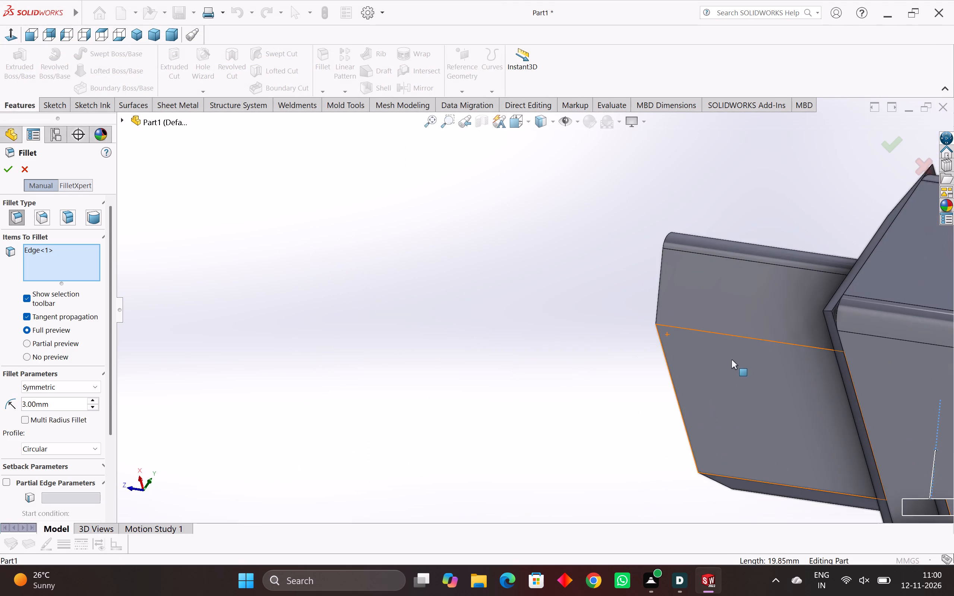
{"action": "middle_click_drag", "start_coordinate": [732, 360], "coordinate": [784, 363]}
{"action": "scroll", "coordinate": [784, 363], "scroll_direction": "up", "scroll_amount": 4}
{"action": "middle_click_drag", "start_coordinate": [764, 357], "coordinate": [777, 365]}
{"action": "scroll", "coordinate": [777, 365], "scroll_direction": "up", "scroll_amount": 4}
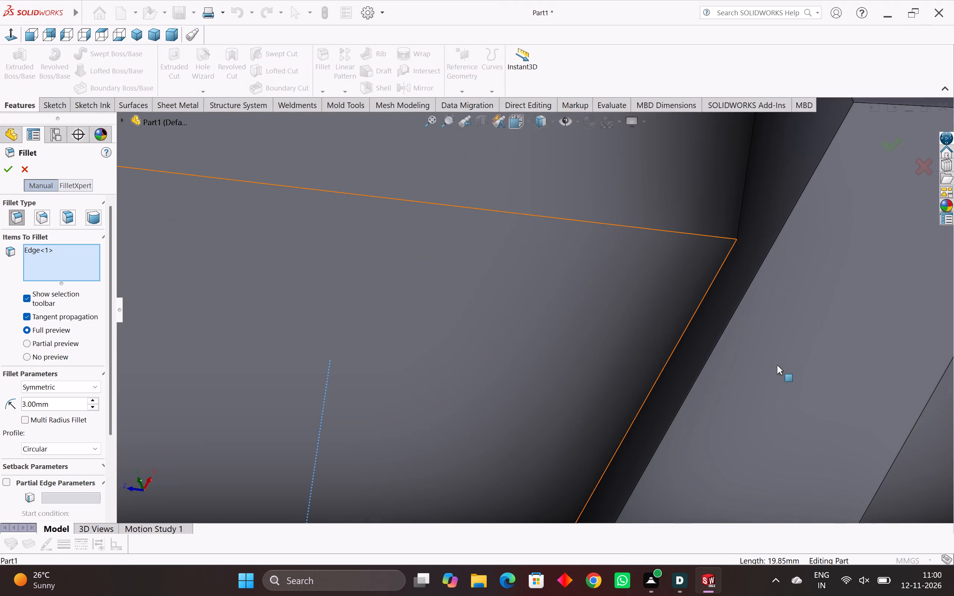
{"action": "right_click", "coordinate": [30, 251]}
{"action": "left_click", "coordinate": [68, 273]}
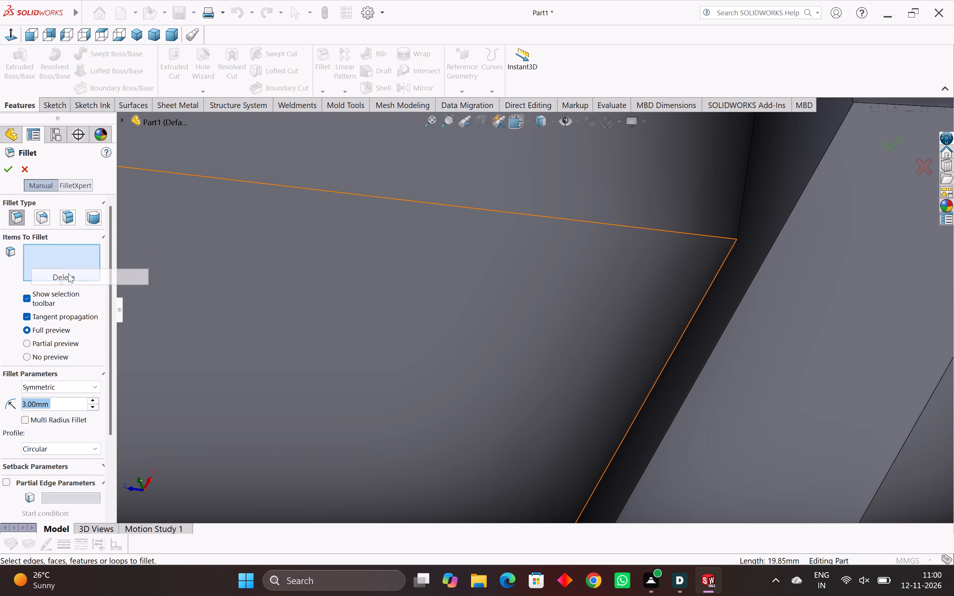
{"action": "middle_click_drag", "start_coordinate": [525, 351], "coordinate": [541, 359]}
{"action": "scroll", "coordinate": [547, 362], "scroll_direction": "down", "scroll_amount": 2}
{"action": "middle_click_drag", "start_coordinate": [579, 371], "coordinate": [588, 374]}
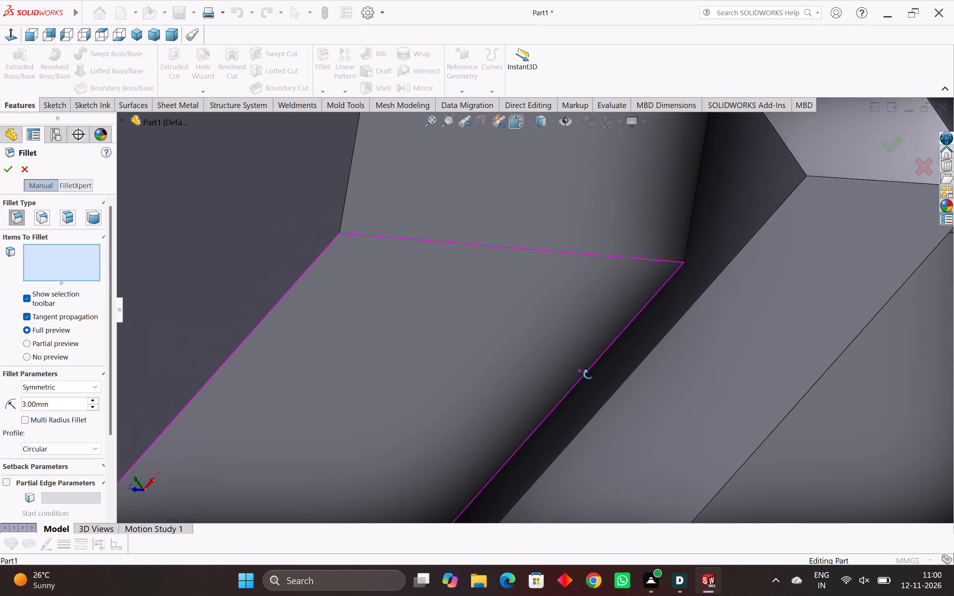
{"action": "middle_click_drag", "start_coordinate": [588, 374], "coordinate": [590, 375]}
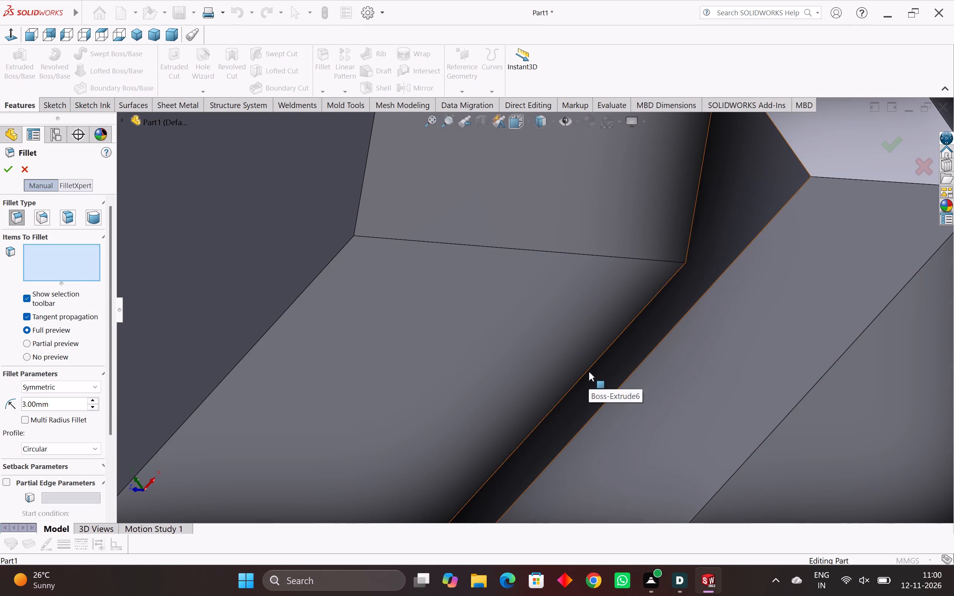
{"action": "left_click", "coordinate": [589, 368]}
{"action": "scroll", "coordinate": [588, 368], "scroll_direction": "down", "scroll_amount": 1}
{"action": "middle_click_drag", "start_coordinate": [588, 368], "coordinate": [593, 370]}
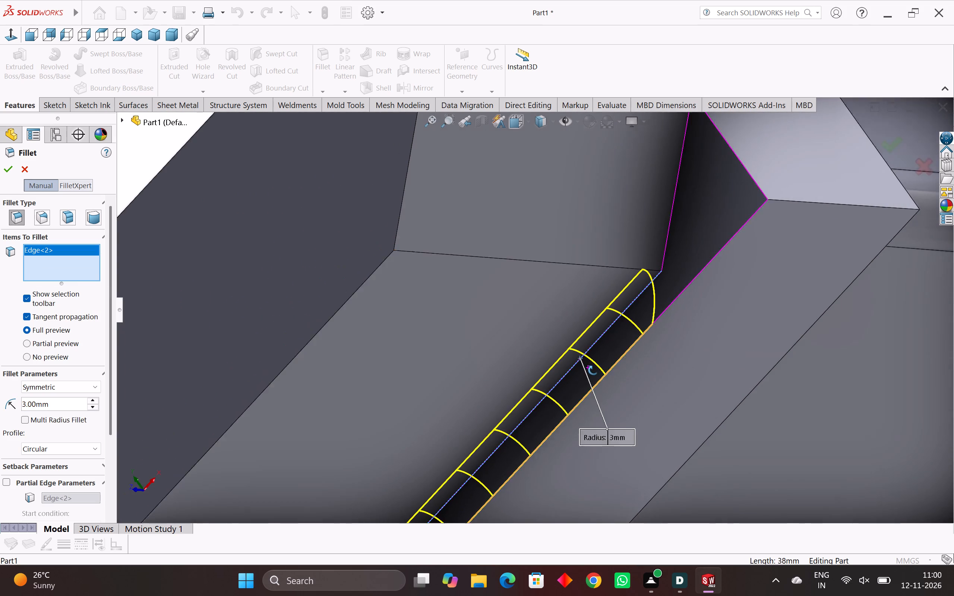
{"action": "middle_click_drag", "start_coordinate": [593, 370], "coordinate": [599, 378]}
{"action": "scroll", "coordinate": [599, 378], "scroll_direction": "down", "scroll_amount": 4}
{"action": "middle_click_drag", "start_coordinate": [580, 377], "coordinate": [600, 392]}
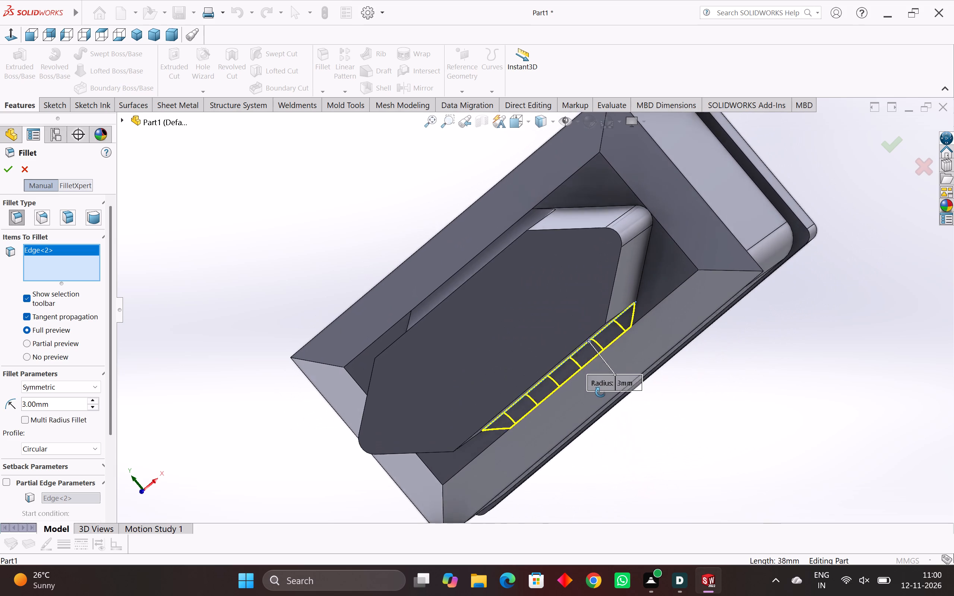
{"action": "middle_click_drag", "start_coordinate": [600, 392], "coordinate": [600, 393]}
{"action": "left_click", "coordinate": [9, 168]}
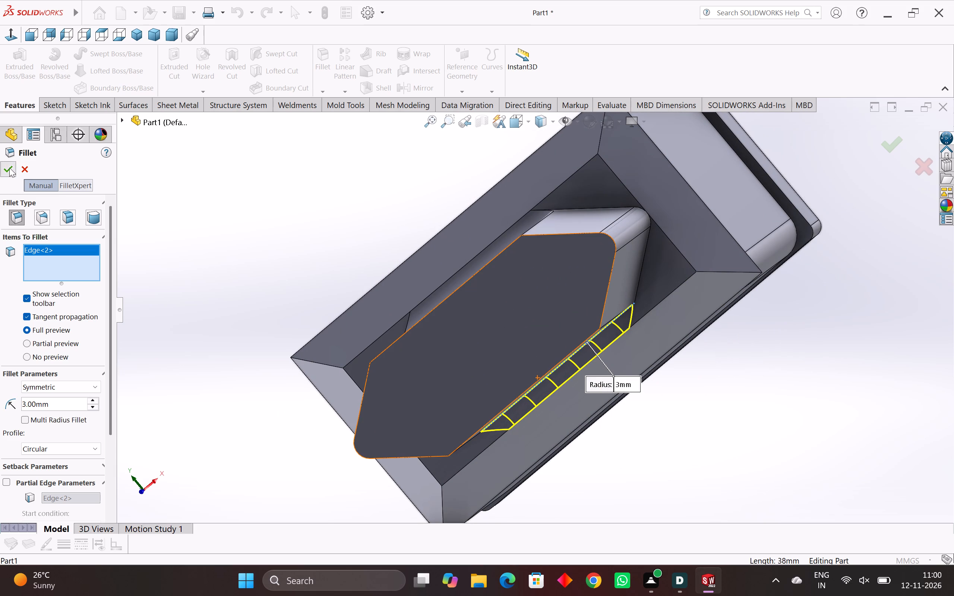
Inspect the rounded corner and adjoining sloped base edge where the end boss meets the drafted end block.
{"action": "scroll", "coordinate": [636, 244], "scroll_direction": "up", "scroll_amount": 4}
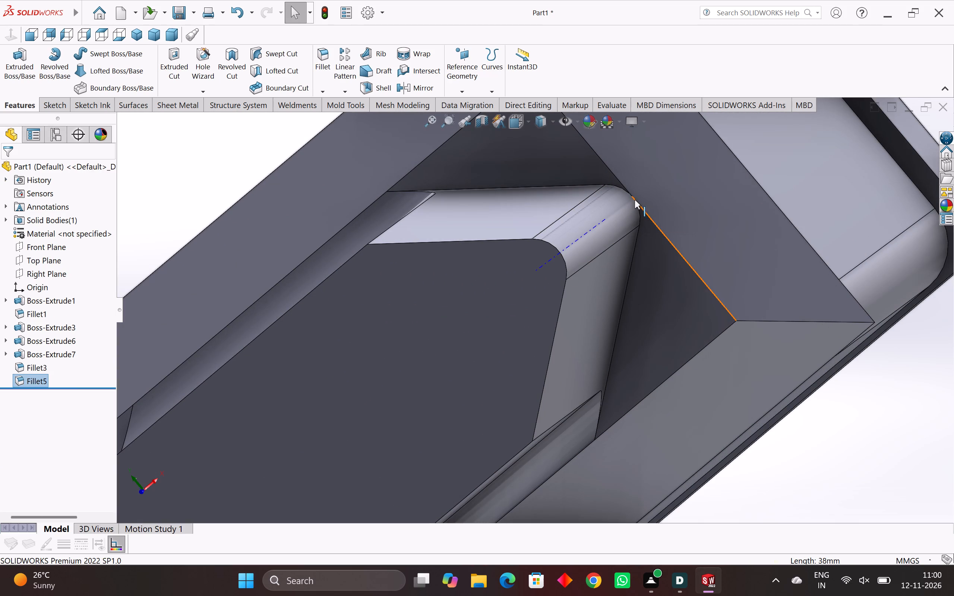
{"action": "scroll", "coordinate": [634, 199], "scroll_direction": "up", "scroll_amount": 8}
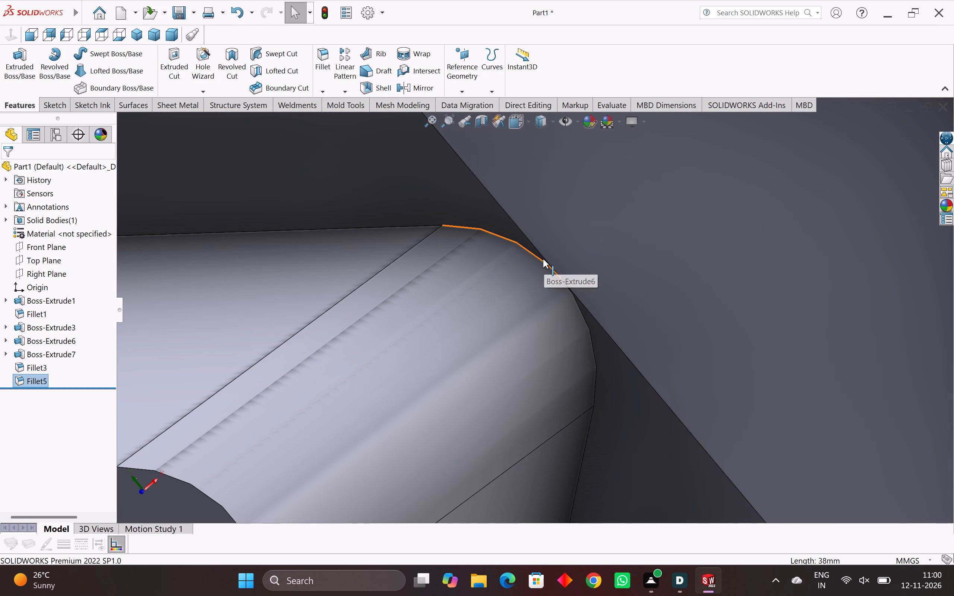
{"action": "left_click", "coordinate": [543, 260]}
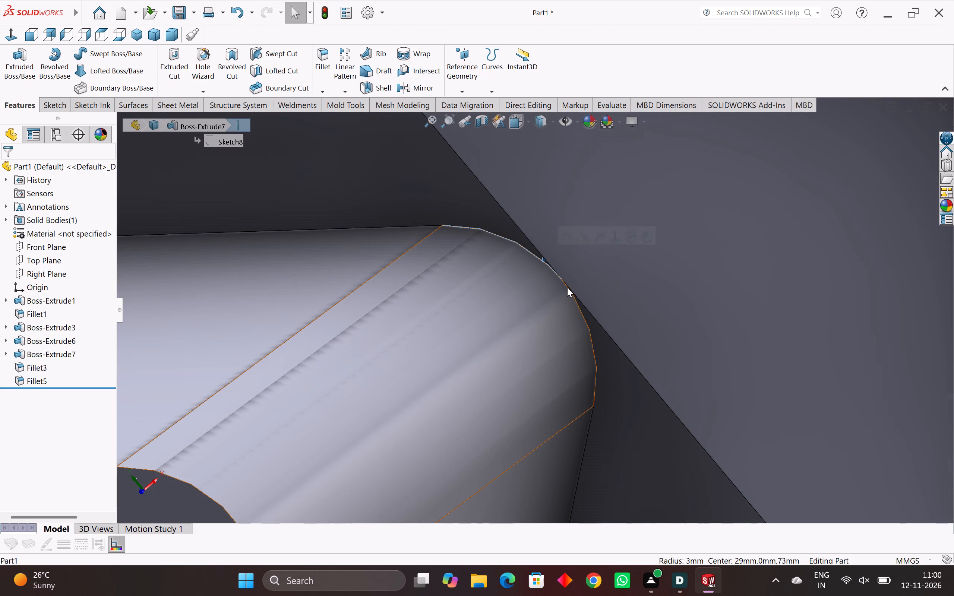
{"action": "left_click", "coordinate": [568, 289]}
{"action": "scroll", "coordinate": [571, 293], "scroll_direction": "down", "scroll_amount": 3}
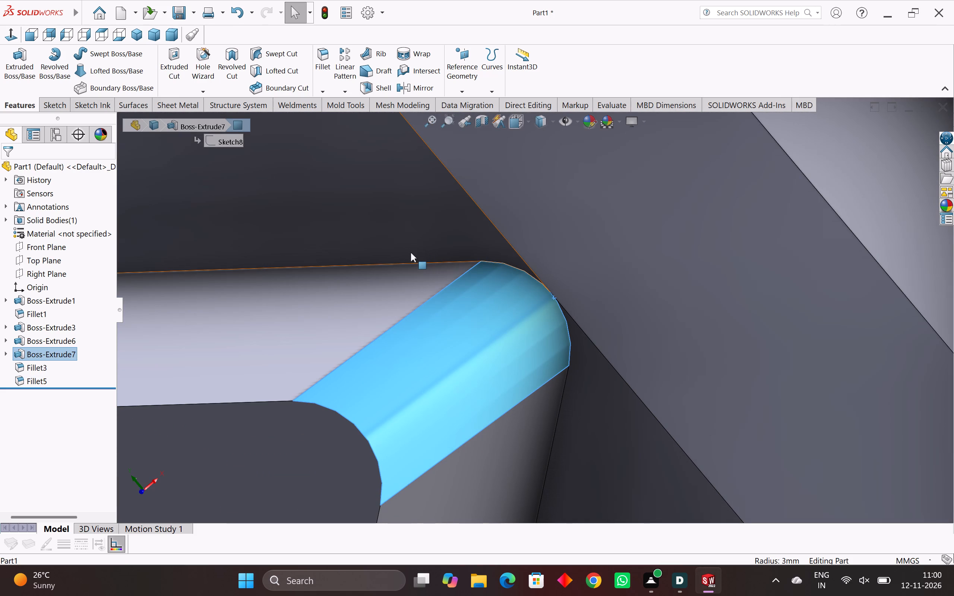
{"action": "left_click", "coordinate": [413, 263]}
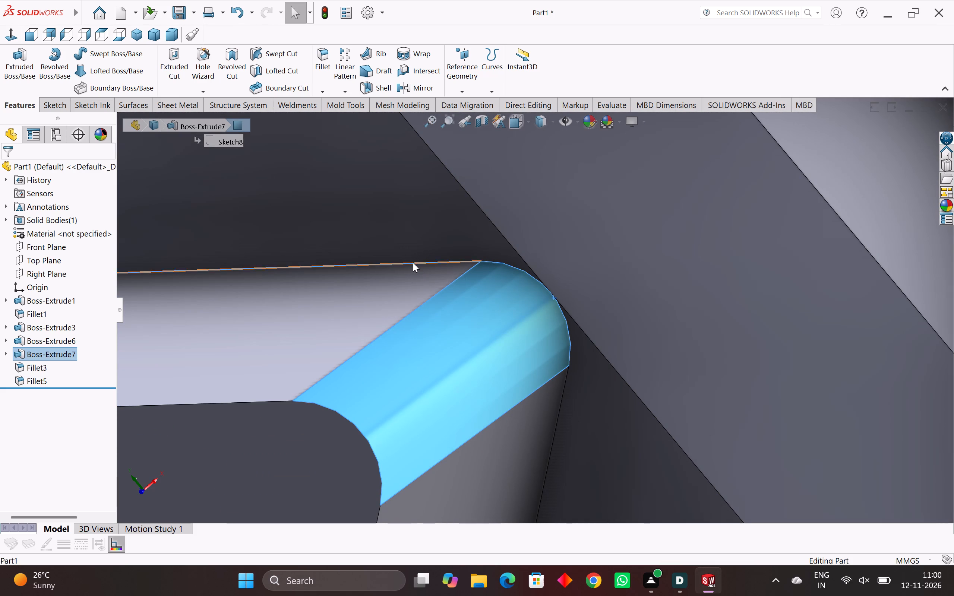
{"action": "middle_click_drag", "start_coordinate": [414, 264], "coordinate": [436, 372]}
{"action": "scroll", "coordinate": [436, 372], "scroll_direction": "down", "scroll_amount": 1}
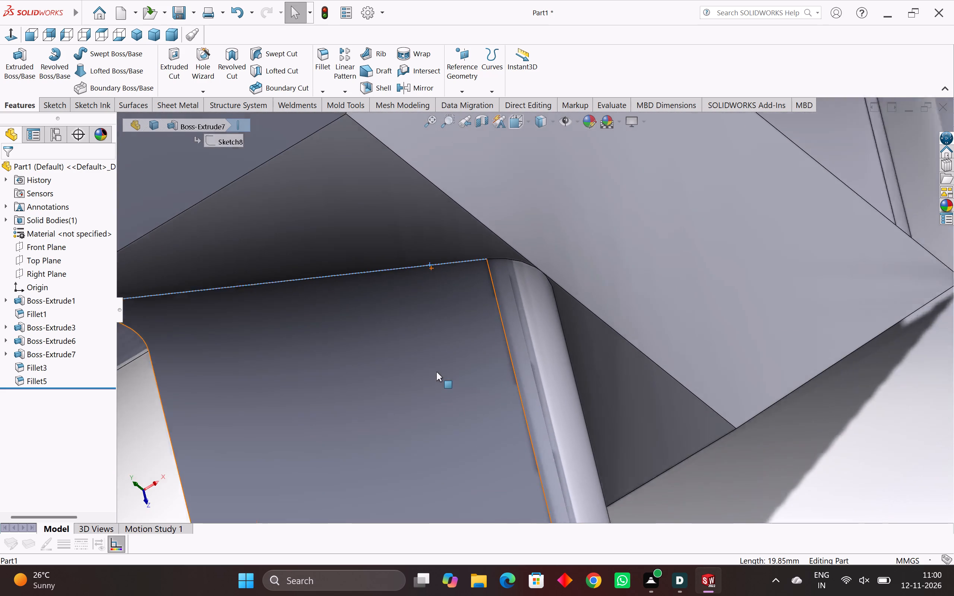
{"action": "scroll", "coordinate": [436, 372], "scroll_direction": "down", "scroll_amount": 1}
{"action": "scroll", "coordinate": [361, 294], "scroll_direction": "up", "scroll_amount": 9}
{"action": "middle_click_drag", "start_coordinate": [360, 286], "coordinate": [375, 347]}
{"action": "scroll", "coordinate": [375, 347], "scroll_direction": "down", "scroll_amount": 4}
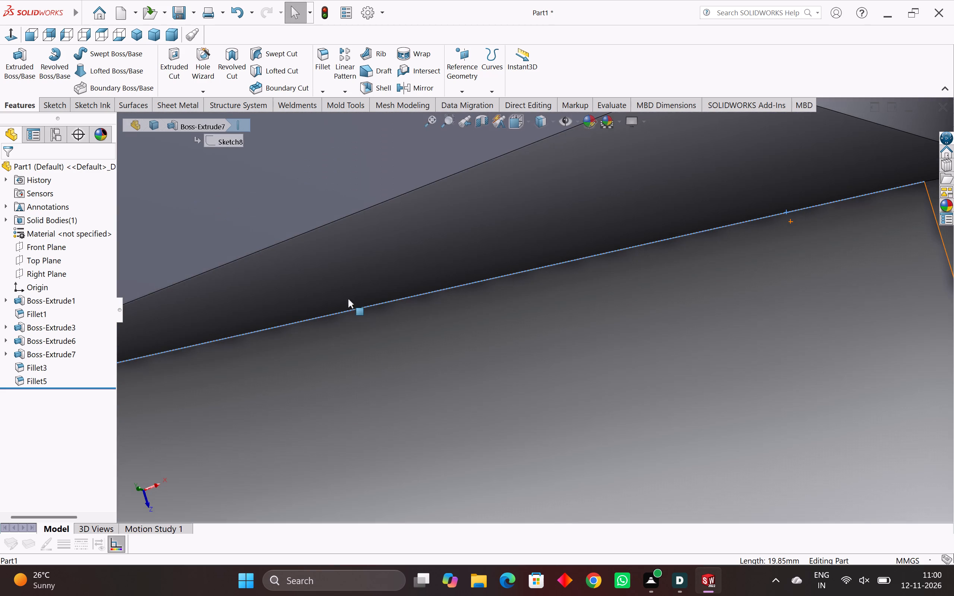
{"action": "middle_click_drag", "start_coordinate": [348, 298], "coordinate": [361, 318]}
{"action": "scroll", "coordinate": [353, 303], "scroll_direction": "up", "scroll_amount": 4}
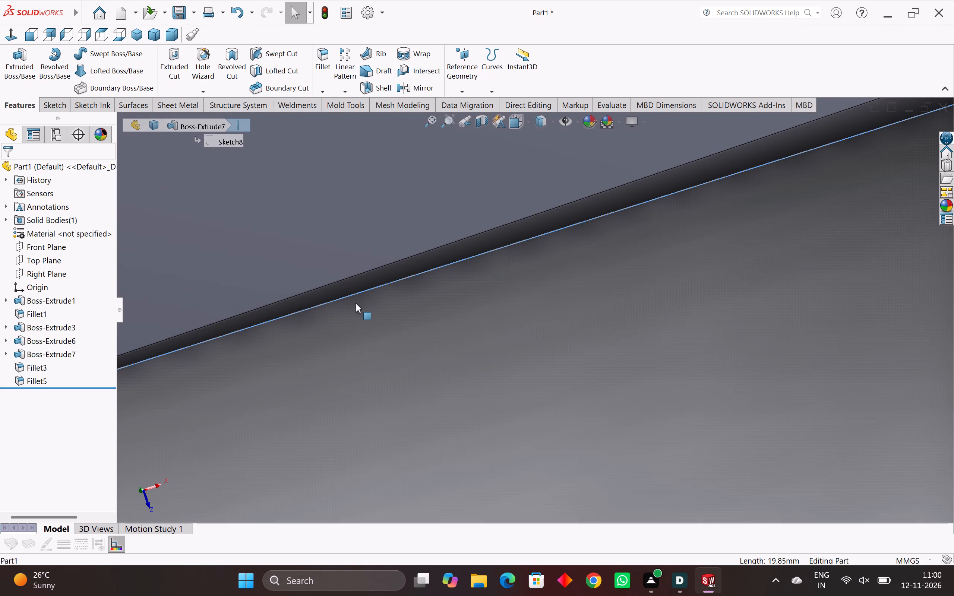
{"action": "key", "text": "Escape"}
{"action": "key", "text": "Escape"}
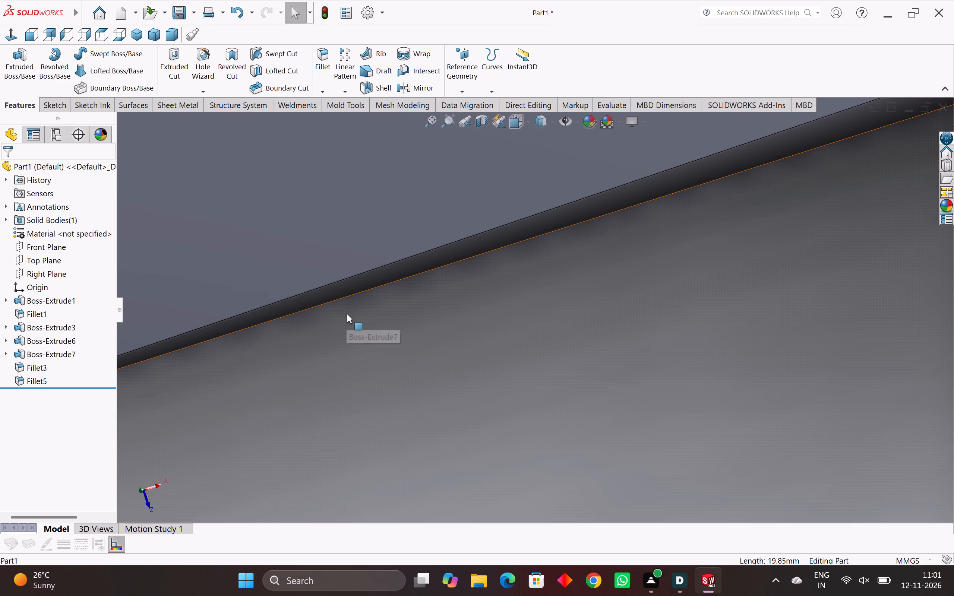
Examine the filleted long base edge and its transition to the neighbouring sloped face of the end boss.
{"action": "scroll", "coordinate": [386, 316], "scroll_direction": "down", "scroll_amount": 4}
{"action": "scroll", "coordinate": [432, 343], "scroll_direction": "down", "scroll_amount": 5}
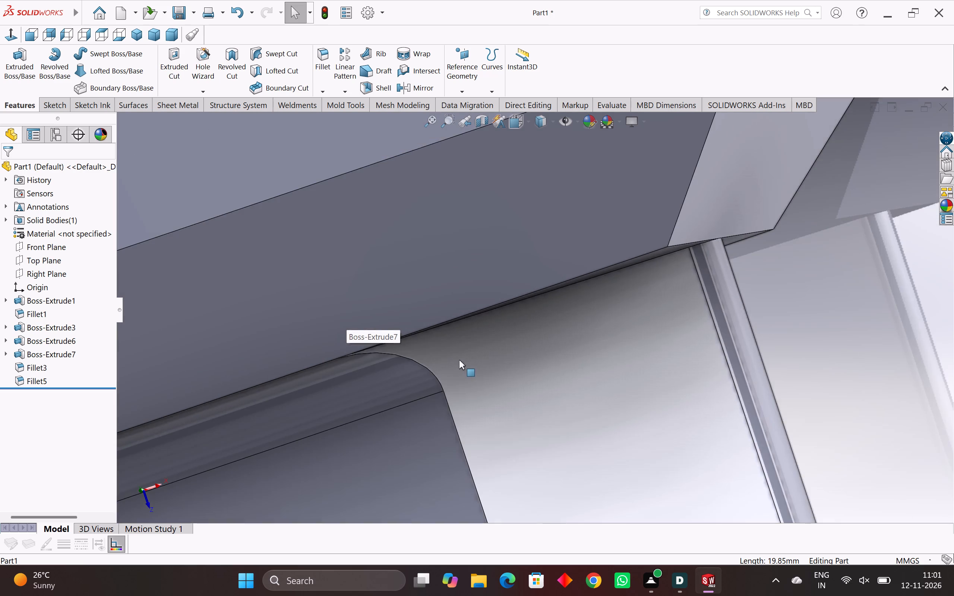
{"action": "scroll", "coordinate": [467, 369], "scroll_direction": "down", "scroll_amount": 4}
{"action": "middle_click_drag", "start_coordinate": [482, 384], "coordinate": [486, 340]}
{"action": "scroll", "coordinate": [486, 339], "scroll_direction": "down", "scroll_amount": 1}
{"action": "scroll", "coordinate": [499, 382], "scroll_direction": "down", "scroll_amount": 5}
{"action": "middle_click_drag", "start_coordinate": [500, 392], "coordinate": [495, 359]}
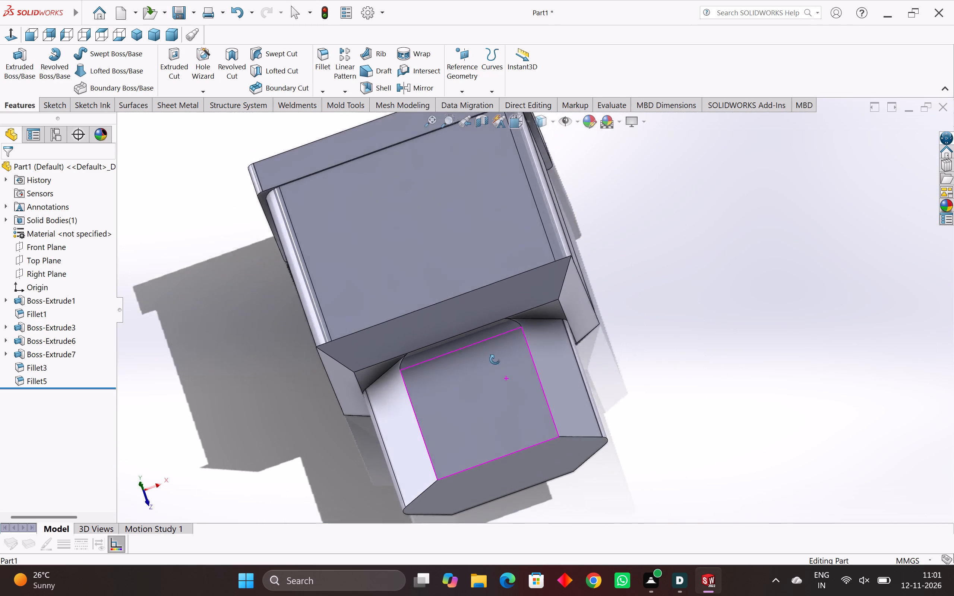
{"action": "middle_click_drag", "start_coordinate": [495, 359], "coordinate": [466, 326]}
{"action": "scroll", "coordinate": [503, 339], "scroll_direction": "up", "scroll_amount": 5}
{"action": "scroll", "coordinate": [571, 355], "scroll_direction": "up", "scroll_amount": 2}
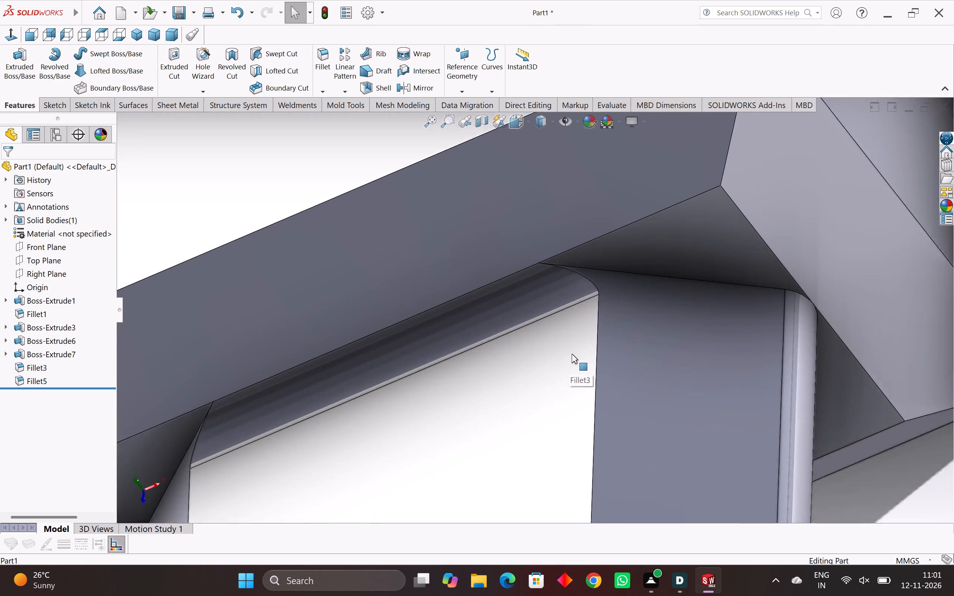
{"action": "scroll", "coordinate": [572, 354], "scroll_direction": "up", "scroll_amount": 2}
{"action": "scroll", "coordinate": [572, 354], "scroll_direction": "down", "scroll_amount": 4}
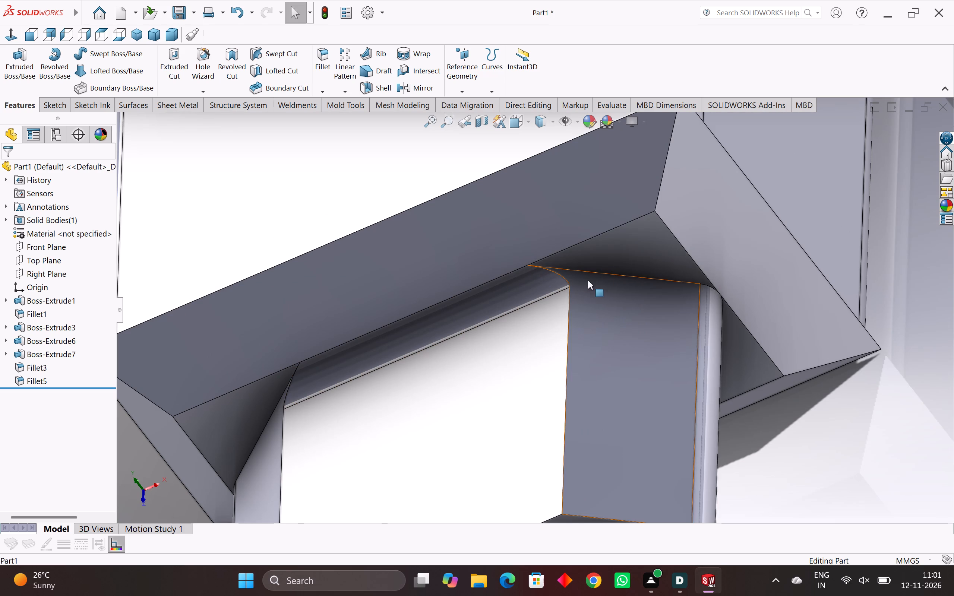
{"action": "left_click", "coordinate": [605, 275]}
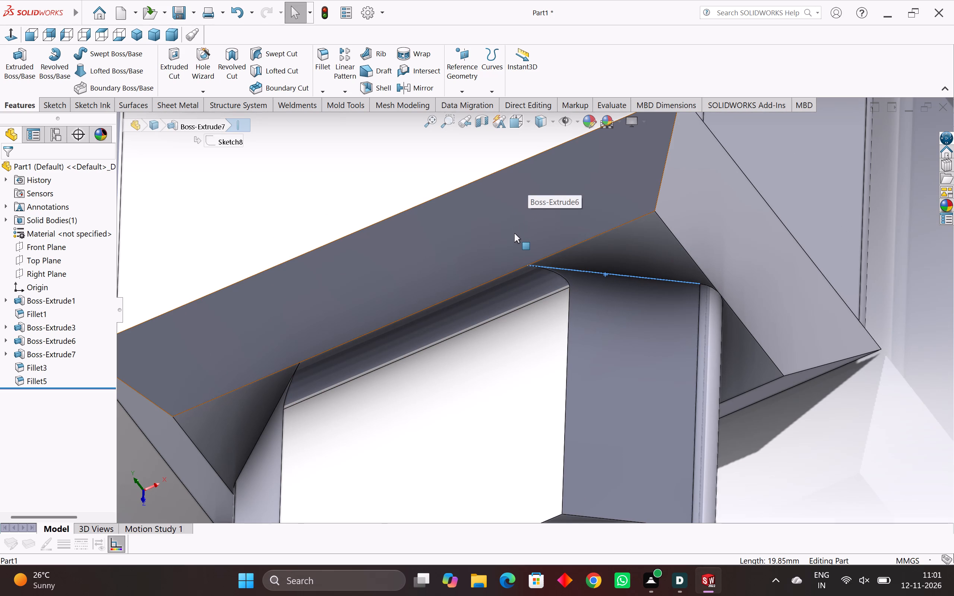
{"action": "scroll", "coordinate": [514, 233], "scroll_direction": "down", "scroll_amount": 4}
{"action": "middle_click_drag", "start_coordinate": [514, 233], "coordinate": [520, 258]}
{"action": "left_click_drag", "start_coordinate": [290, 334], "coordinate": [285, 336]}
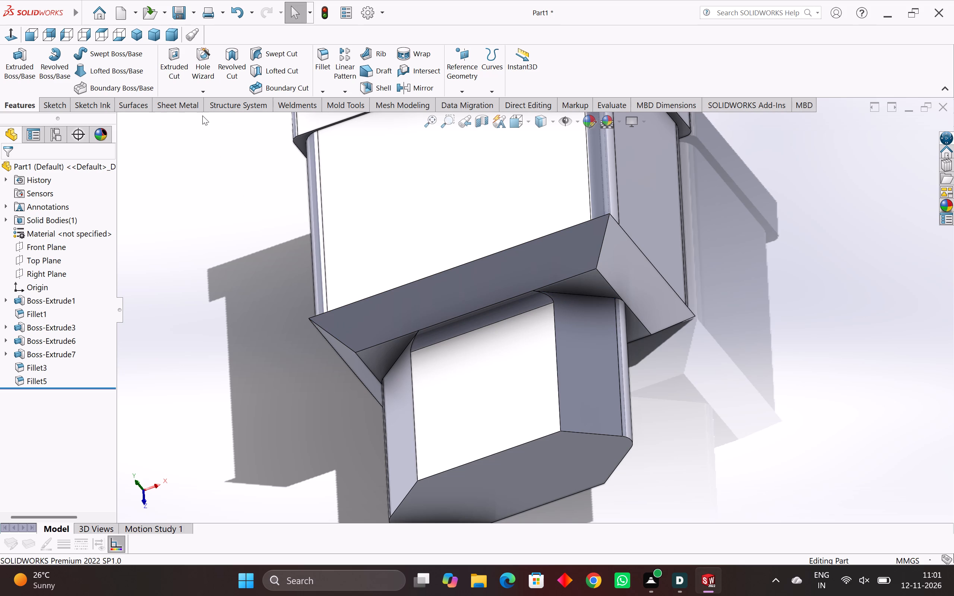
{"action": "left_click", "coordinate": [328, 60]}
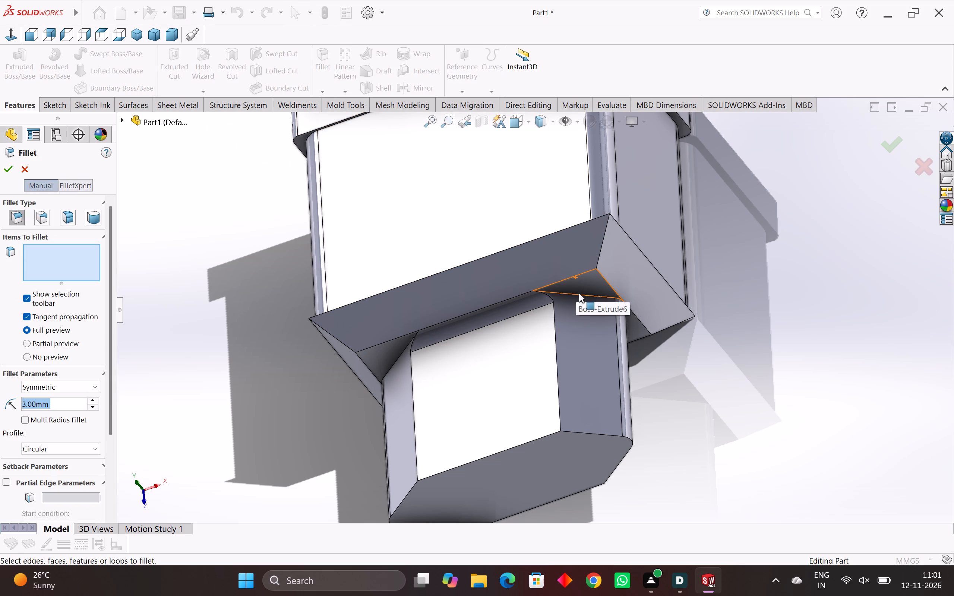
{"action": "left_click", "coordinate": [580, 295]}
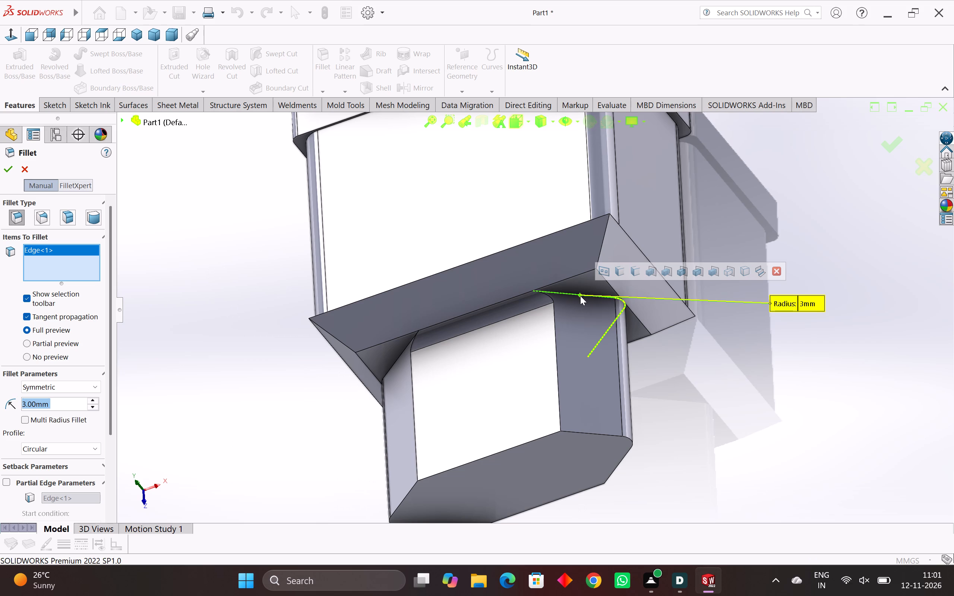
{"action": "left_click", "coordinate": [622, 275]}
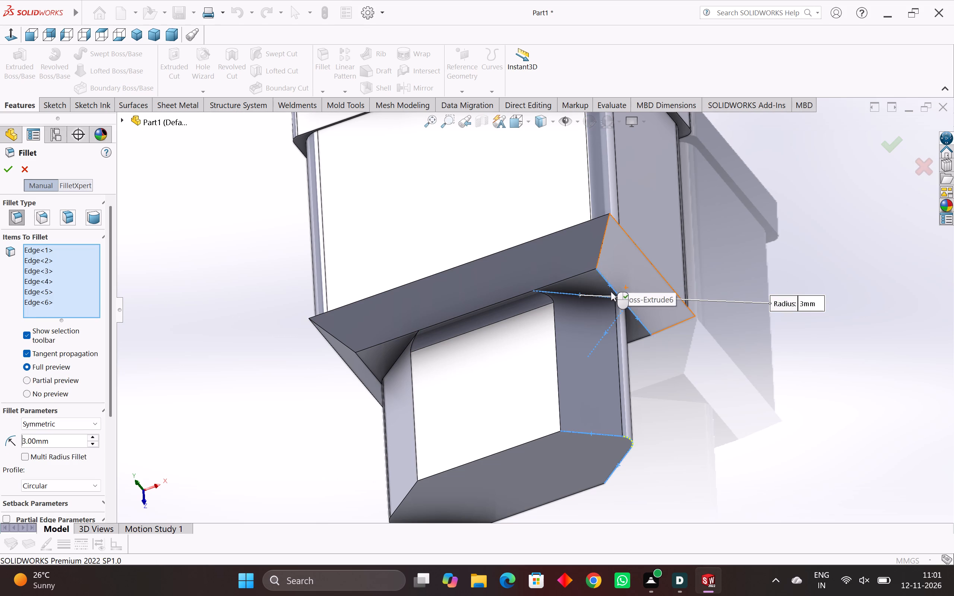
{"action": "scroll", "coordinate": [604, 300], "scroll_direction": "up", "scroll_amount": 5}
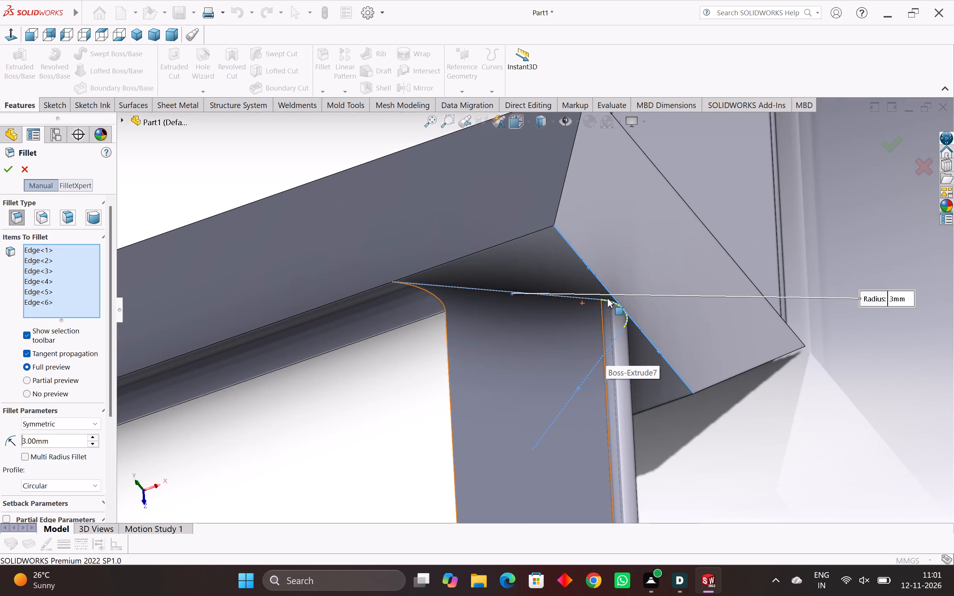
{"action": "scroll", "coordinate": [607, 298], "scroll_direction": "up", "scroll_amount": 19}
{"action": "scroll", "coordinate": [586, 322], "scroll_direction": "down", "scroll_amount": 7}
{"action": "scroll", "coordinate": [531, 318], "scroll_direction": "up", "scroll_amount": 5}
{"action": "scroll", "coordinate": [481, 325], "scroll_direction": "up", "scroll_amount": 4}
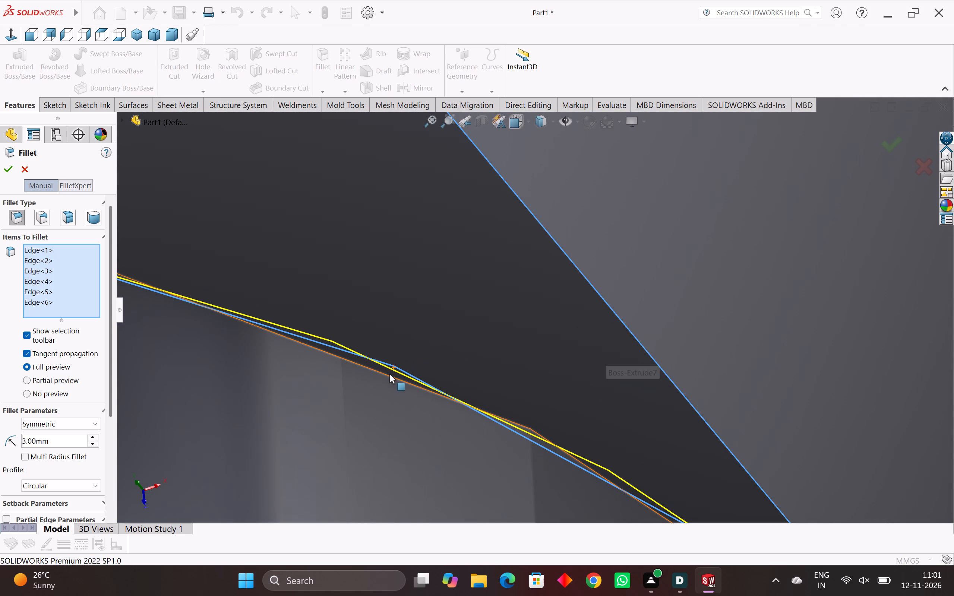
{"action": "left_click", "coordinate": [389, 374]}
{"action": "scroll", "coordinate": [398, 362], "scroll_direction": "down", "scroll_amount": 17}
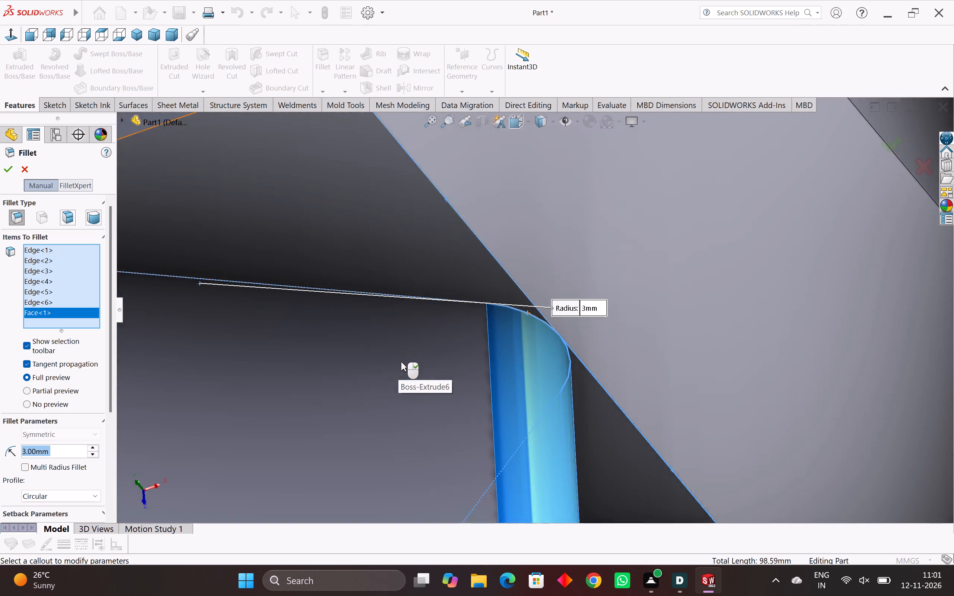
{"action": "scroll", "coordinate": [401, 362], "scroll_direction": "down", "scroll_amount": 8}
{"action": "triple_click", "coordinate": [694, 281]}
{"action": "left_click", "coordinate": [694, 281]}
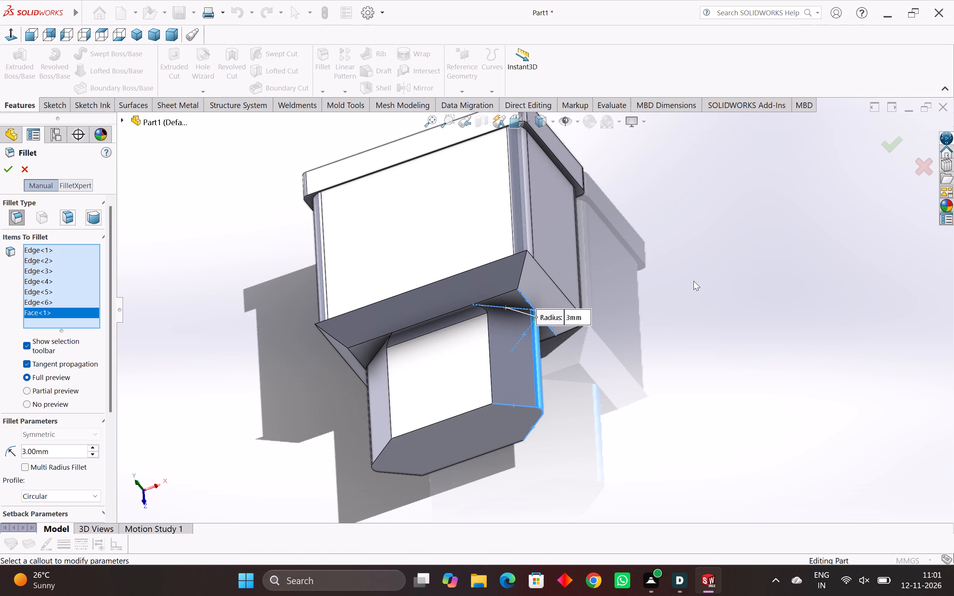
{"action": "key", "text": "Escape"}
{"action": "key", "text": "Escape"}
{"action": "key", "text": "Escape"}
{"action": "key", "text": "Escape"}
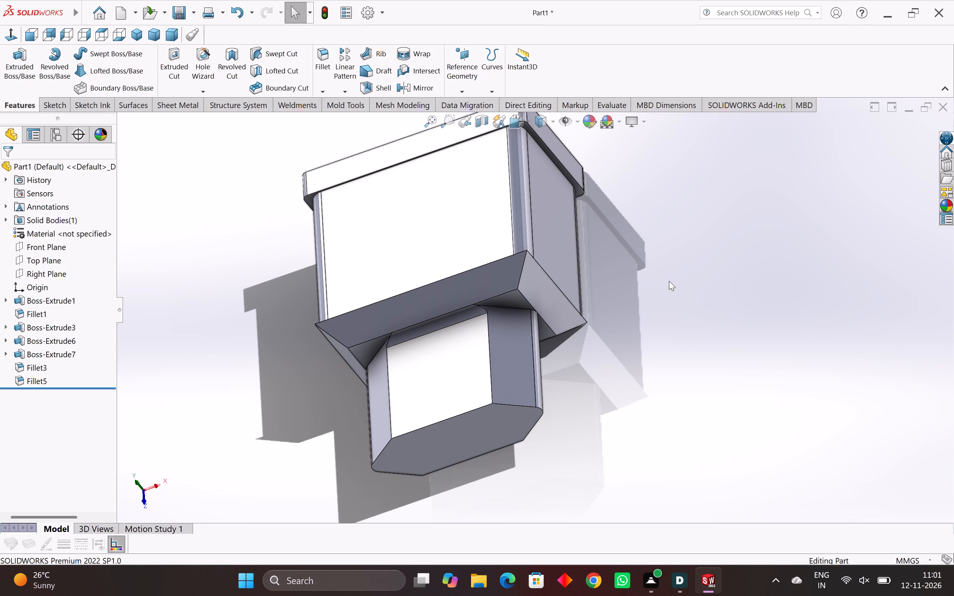
Examine the end boss from its end face back to the filleted junction with the drafted block, from several angles.
{"action": "left_click", "coordinate": [483, 436]}
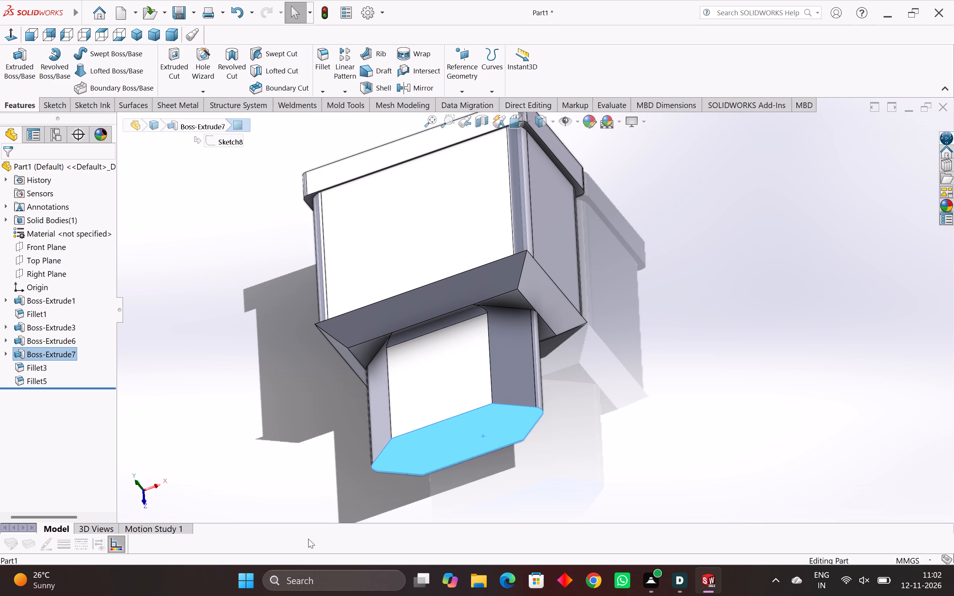
{"action": "middle_click_drag", "start_coordinate": [426, 449], "coordinate": [467, 359]}
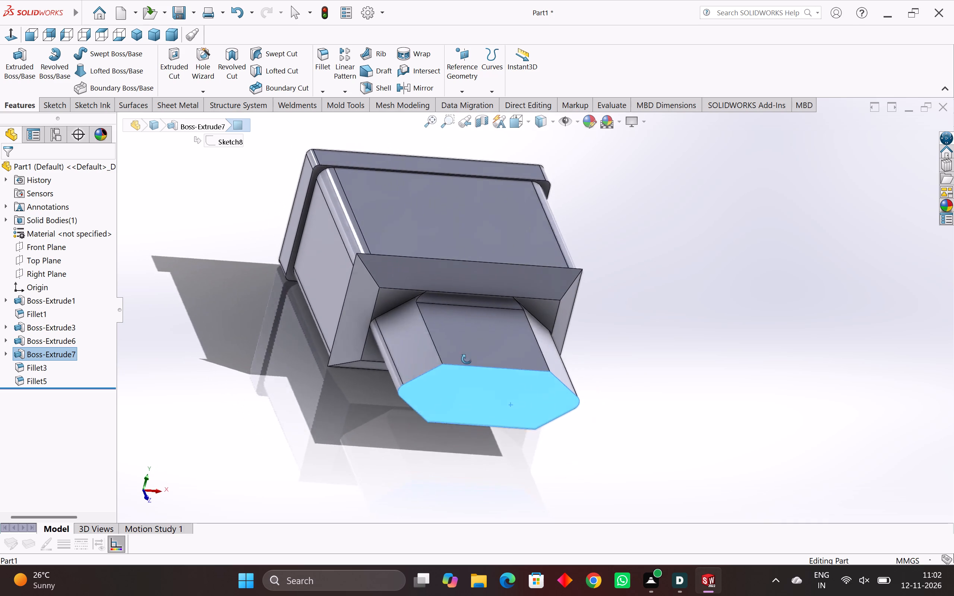
{"action": "middle_click_drag", "start_coordinate": [467, 359], "coordinate": [473, 328]}
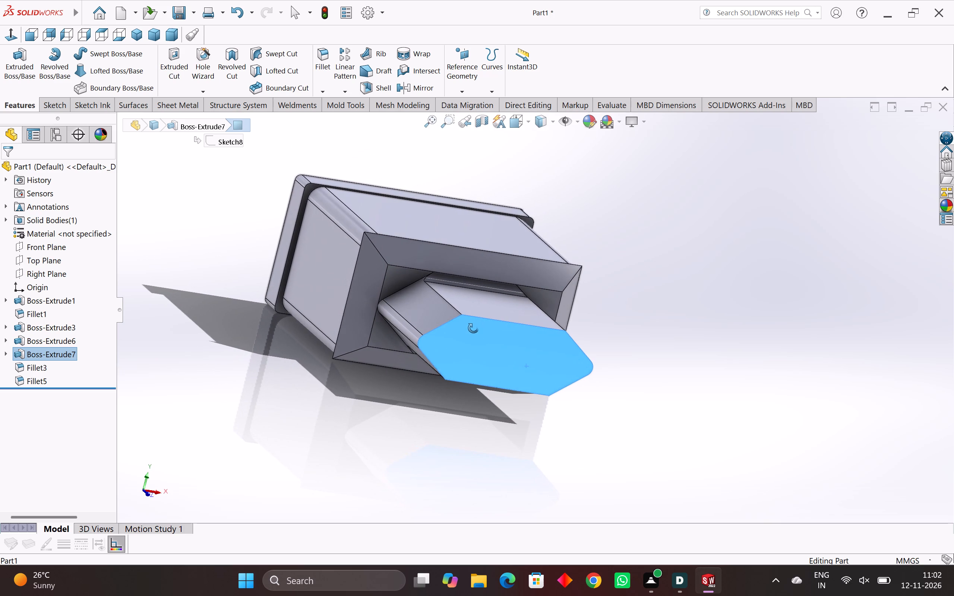
{"action": "middle_click_drag", "start_coordinate": [473, 328], "coordinate": [449, 372]}
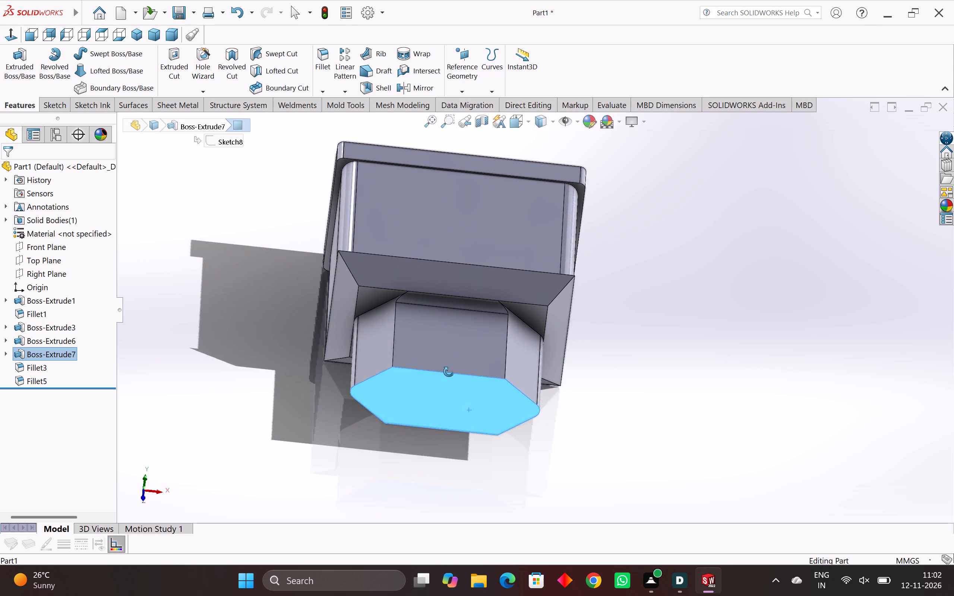
{"action": "middle_click_drag", "start_coordinate": [449, 372], "coordinate": [473, 393]}
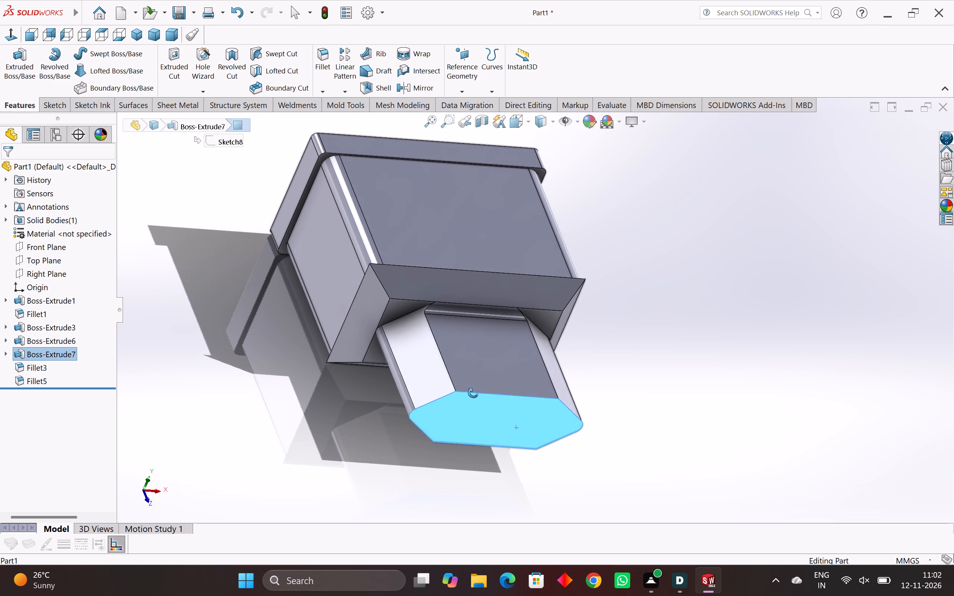
{"action": "middle_click_drag", "start_coordinate": [473, 393], "coordinate": [475, 395]}
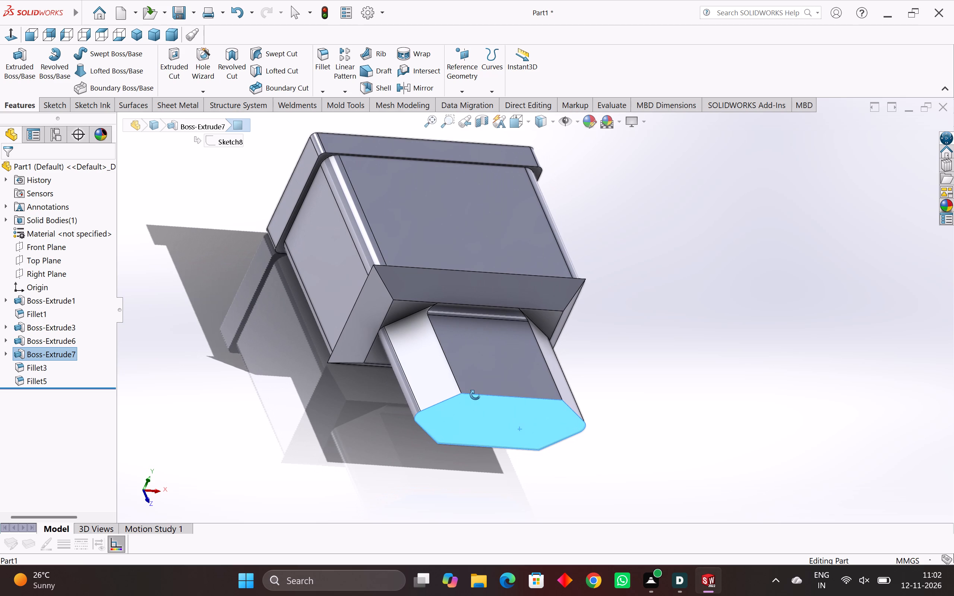
{"action": "middle_click_drag", "start_coordinate": [475, 395], "coordinate": [478, 397]}
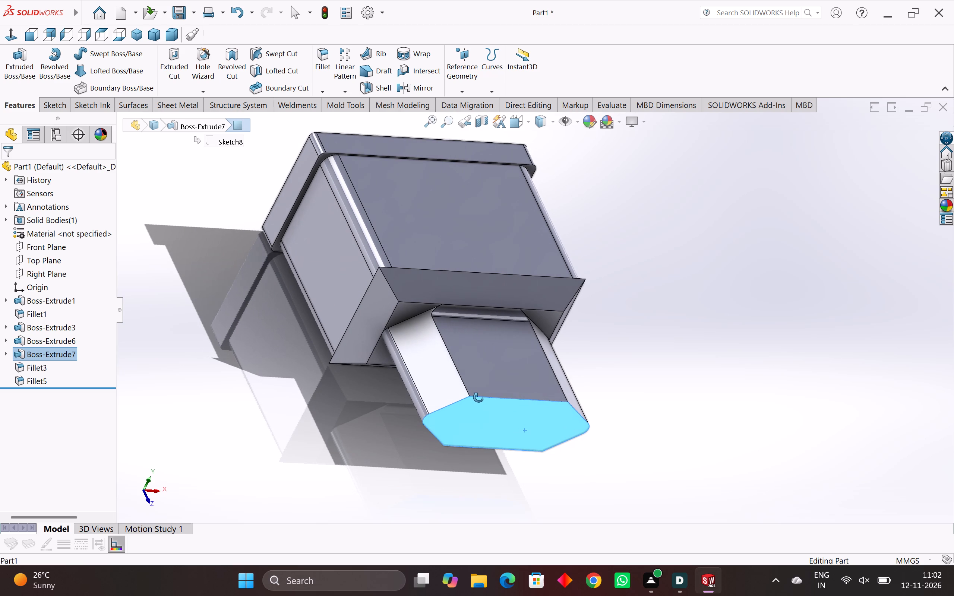
{"action": "middle_click_drag", "start_coordinate": [478, 397], "coordinate": [478, 404]}
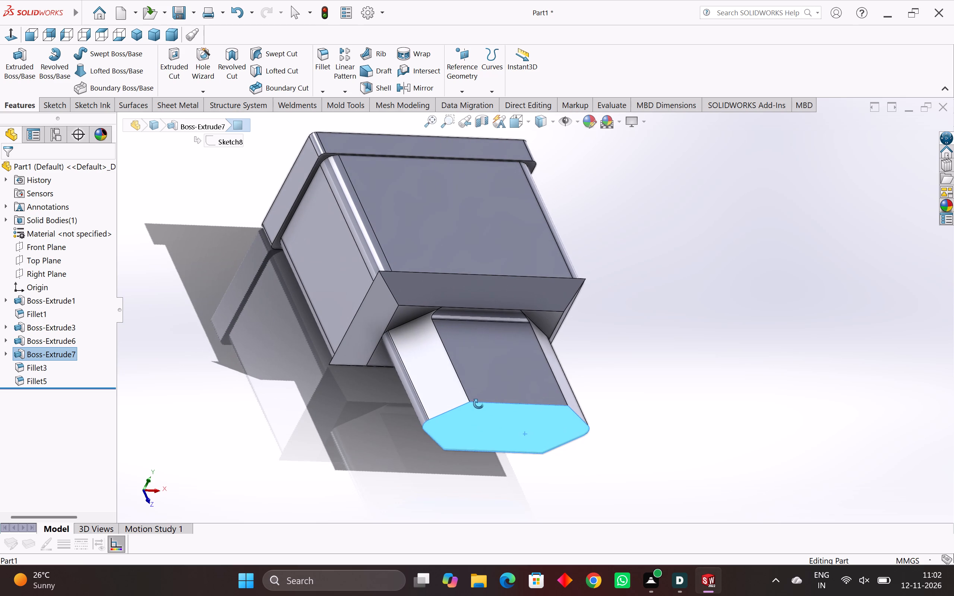
{"action": "middle_click_drag", "start_coordinate": [478, 404], "coordinate": [478, 405]}
{"action": "middle_click_drag", "start_coordinate": [492, 382], "coordinate": [456, 308]}
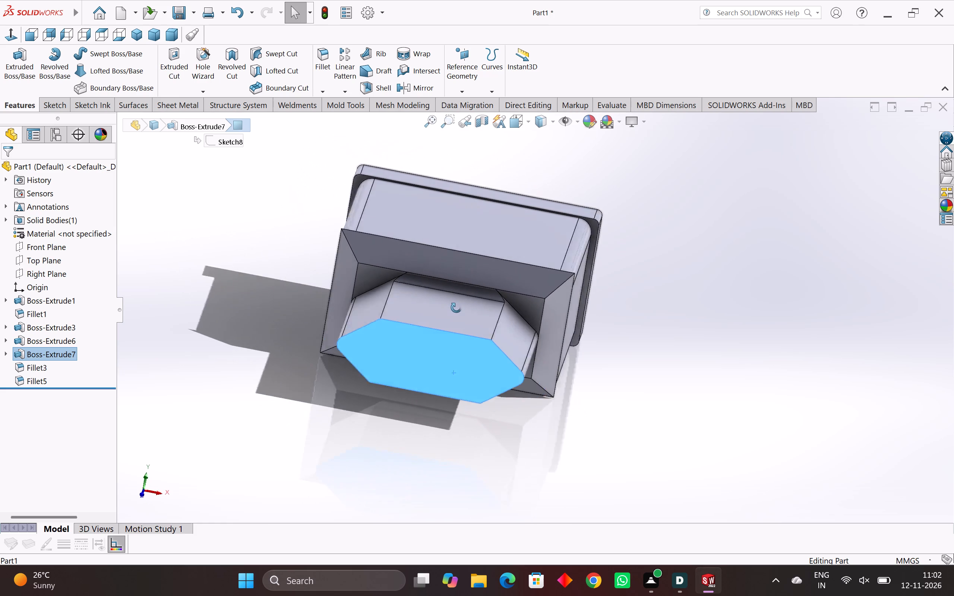
{"action": "middle_click_drag", "start_coordinate": [456, 308], "coordinate": [439, 295]}
{"action": "scroll", "coordinate": [439, 295], "scroll_direction": "up", "scroll_amount": 2}
{"action": "scroll", "coordinate": [472, 305], "scroll_direction": "up", "scroll_amount": 3}
{"action": "middle_click_drag", "start_coordinate": [473, 305], "coordinate": [494, 307]}
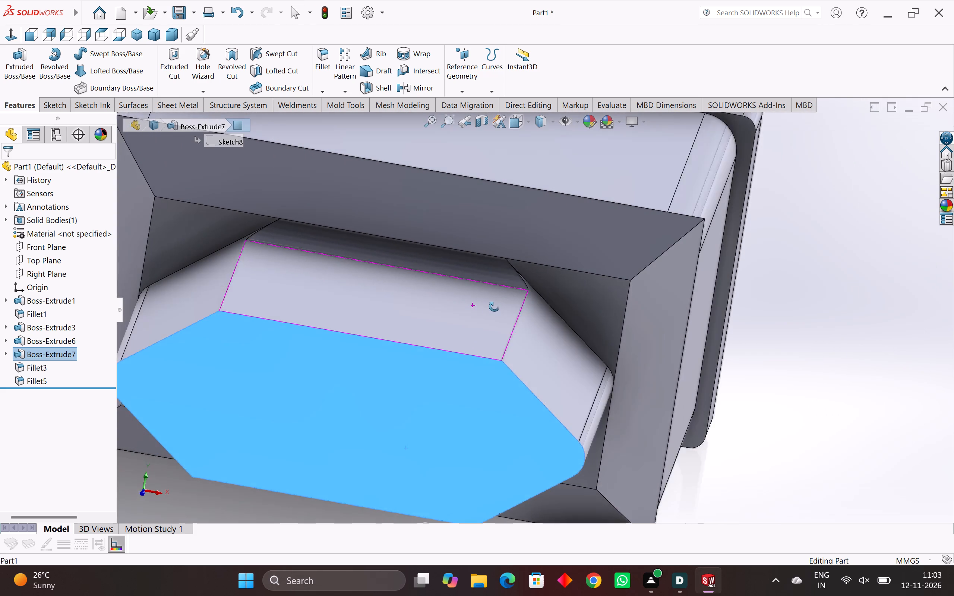
{"action": "middle_click_drag", "start_coordinate": [494, 307], "coordinate": [500, 304]}
{"action": "scroll", "coordinate": [500, 304], "scroll_direction": "up", "scroll_amount": 1}
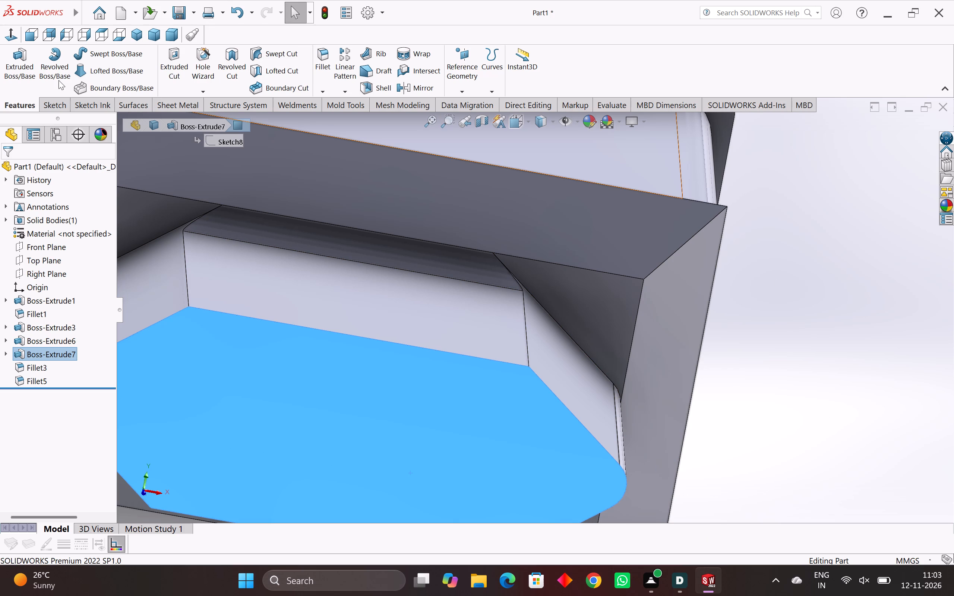
{"action": "scroll", "coordinate": [440, 240], "scroll_direction": "down", "scroll_amount": 1}
{"action": "scroll", "coordinate": [500, 285], "scroll_direction": "down", "scroll_amount": 1}
{"action": "middle_click_drag", "start_coordinate": [550, 323], "coordinate": [474, 301]}
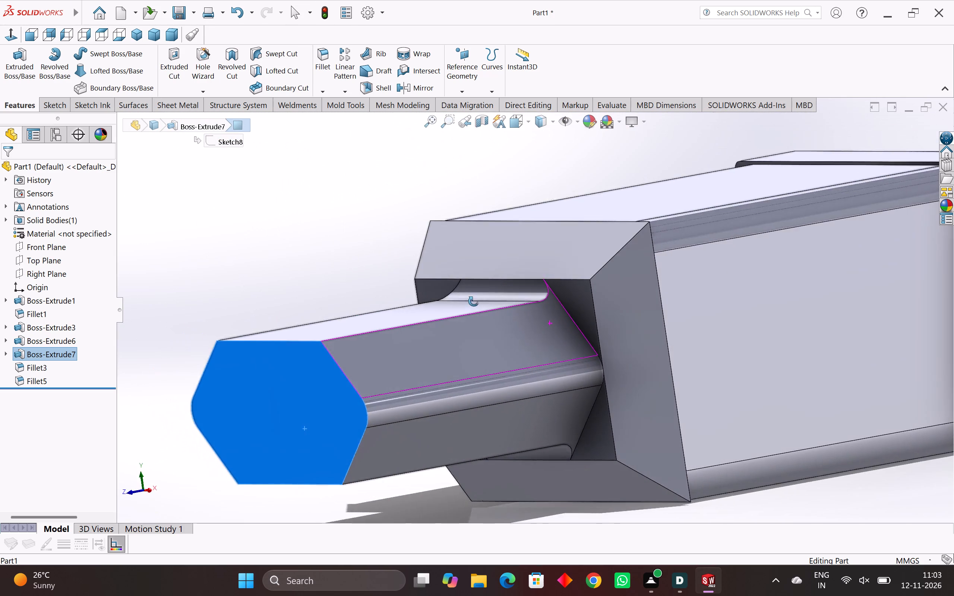
Examine the end boss's sloped faces and its filleted junction with the drafted end block from several angles.
{"action": "middle_click_drag", "start_coordinate": [474, 301], "coordinate": [511, 290]}
{"action": "scroll", "coordinate": [523, 289], "scroll_direction": "up", "scroll_amount": 5}
{"action": "scroll", "coordinate": [632, 386], "scroll_direction": "down", "scroll_amount": 3}
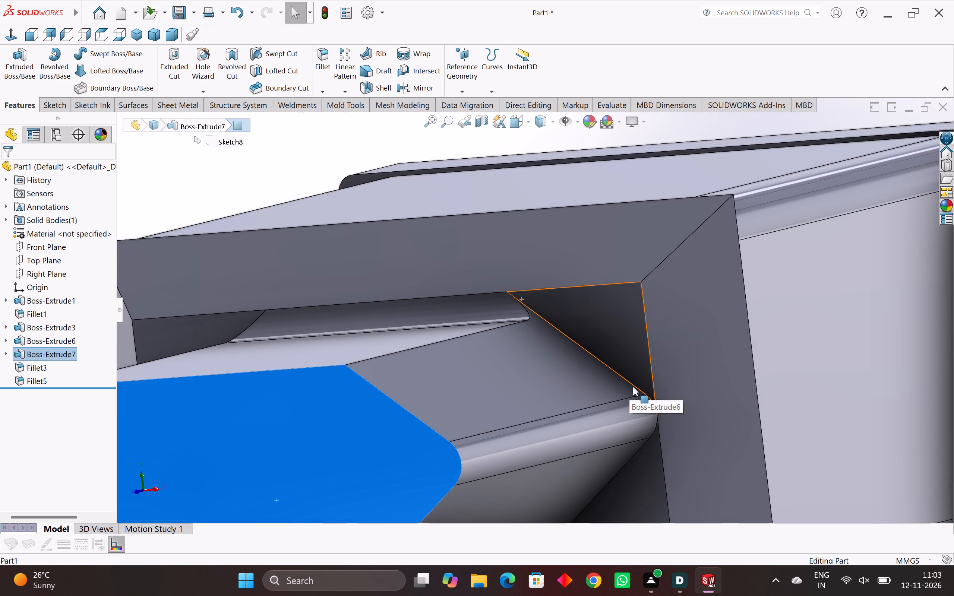
{"action": "middle_click", "coordinate": [633, 387]}
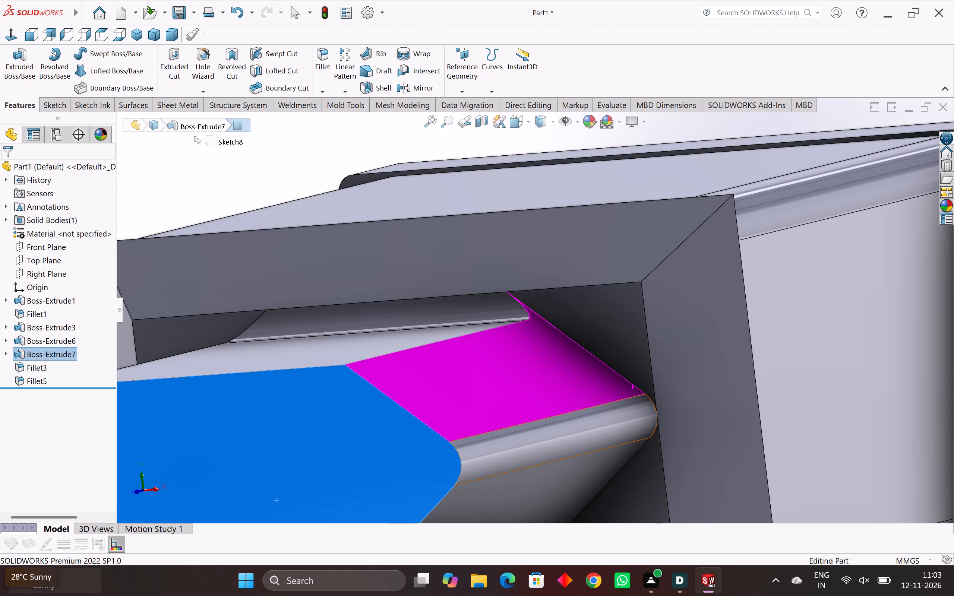
{"action": "scroll", "coordinate": [110, 595], "scroll_direction": "down", "scroll_amount": 2}
{"action": "scroll", "coordinate": [40, 390], "scroll_direction": "down", "scroll_amount": 3}
{"action": "scroll", "coordinate": [284, 351], "scroll_direction": "down", "scroll_amount": 3}
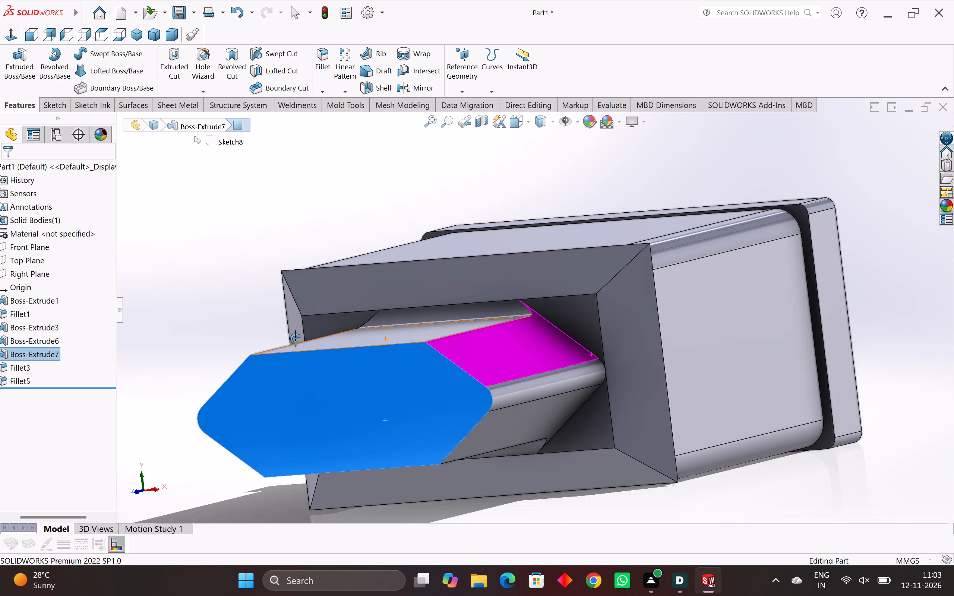
{"action": "middle_click_drag", "start_coordinate": [357, 317], "coordinate": [405, 376]}
{"action": "left_click", "coordinate": [601, 207]}
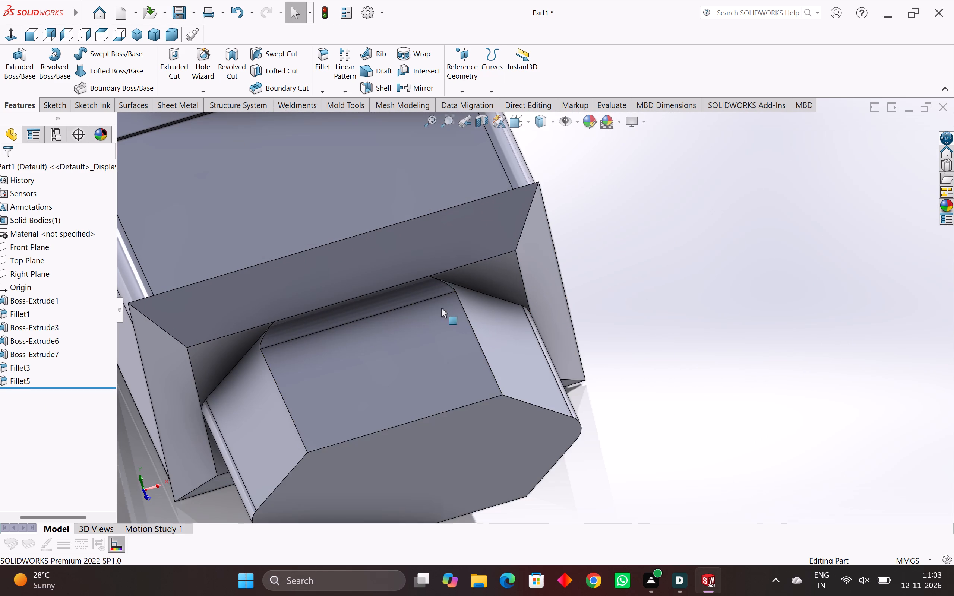
Delete the Fillet5 feature from the end boss's second long base edge.
{"action": "right_click", "coordinate": [23, 372]}
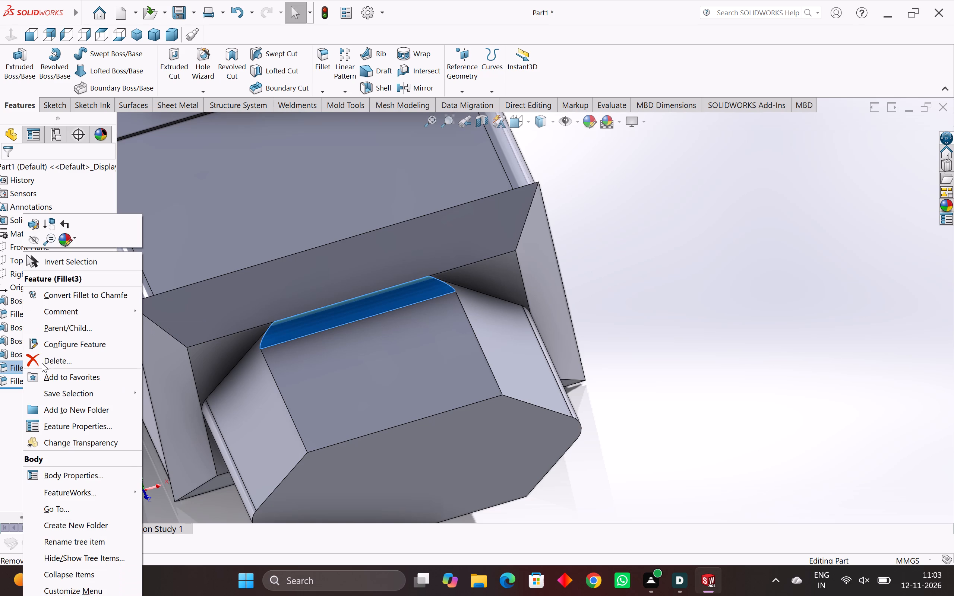
{"action": "left_click", "coordinate": [15, 380]}
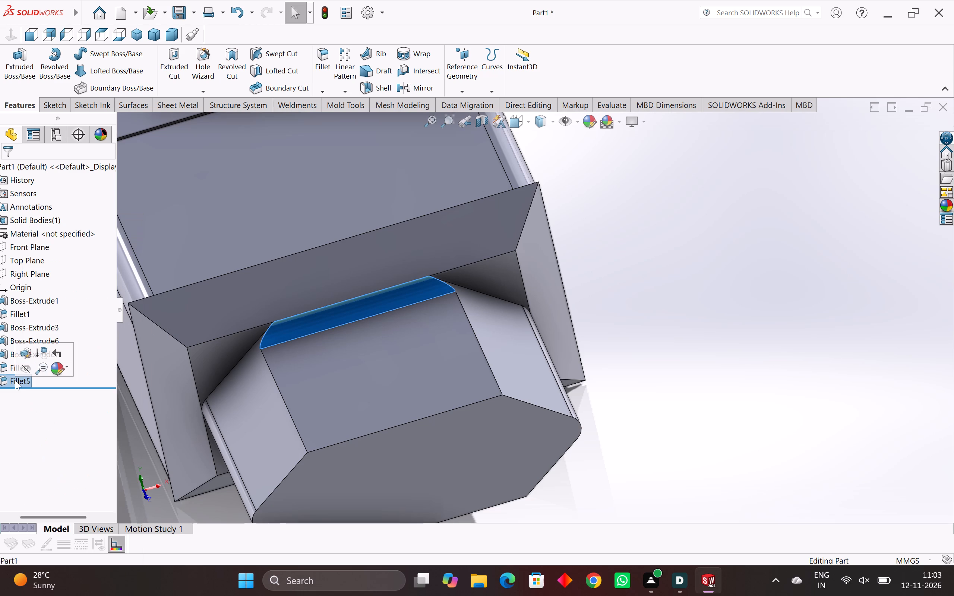
{"action": "right_click", "coordinate": [17, 377]}
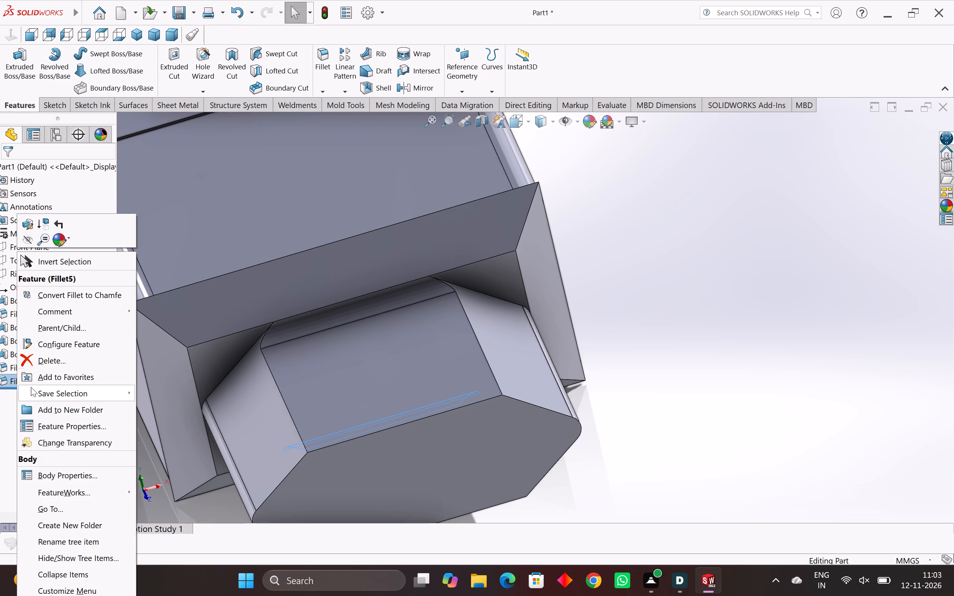
{"action": "left_click", "coordinate": [49, 360]}
{"action": "left_click", "coordinate": [568, 219]}
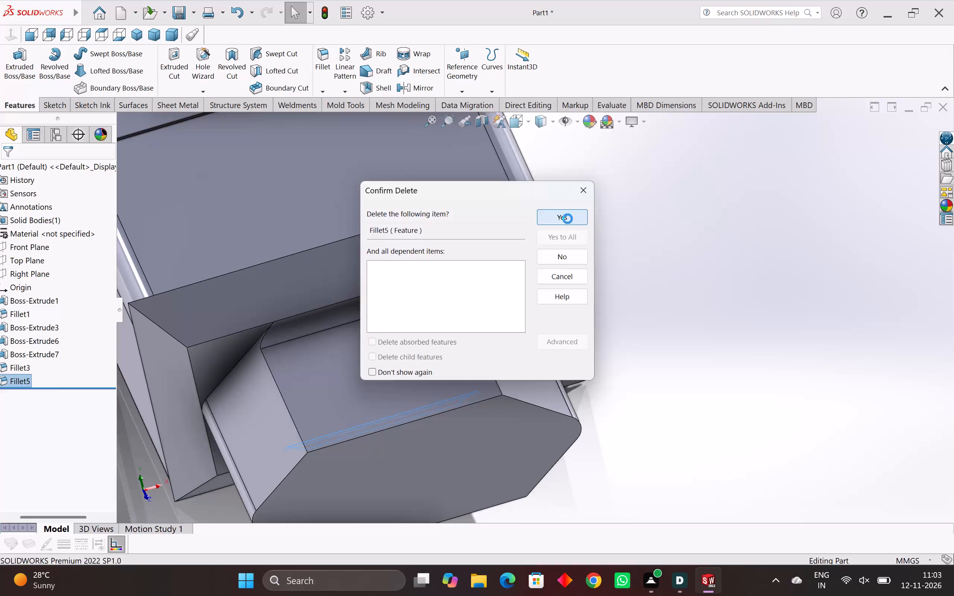
Edit Fillet3 to include both opposite long base edges of the end boss at 3 mm, leaving out the boss's lengthwise edge.
{"action": "right_click", "coordinate": [26, 370]}
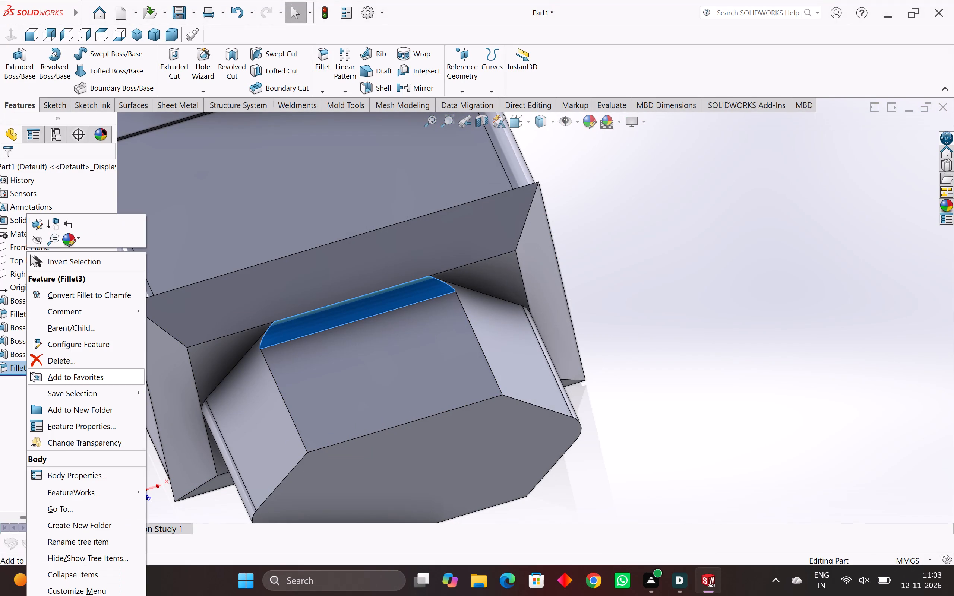
{"action": "left_click", "coordinate": [36, 224]}
{"action": "scroll", "coordinate": [290, 359], "scroll_direction": "down", "scroll_amount": 1}
{"action": "middle_click_drag", "start_coordinate": [293, 361], "coordinate": [268, 313]}
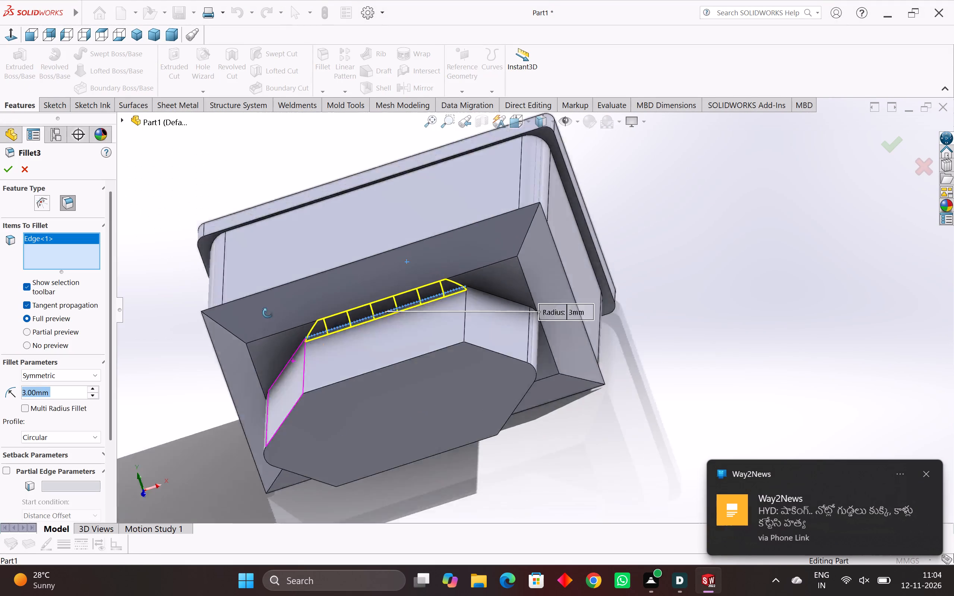
{"action": "middle_click_drag", "start_coordinate": [268, 313], "coordinate": [260, 299]}
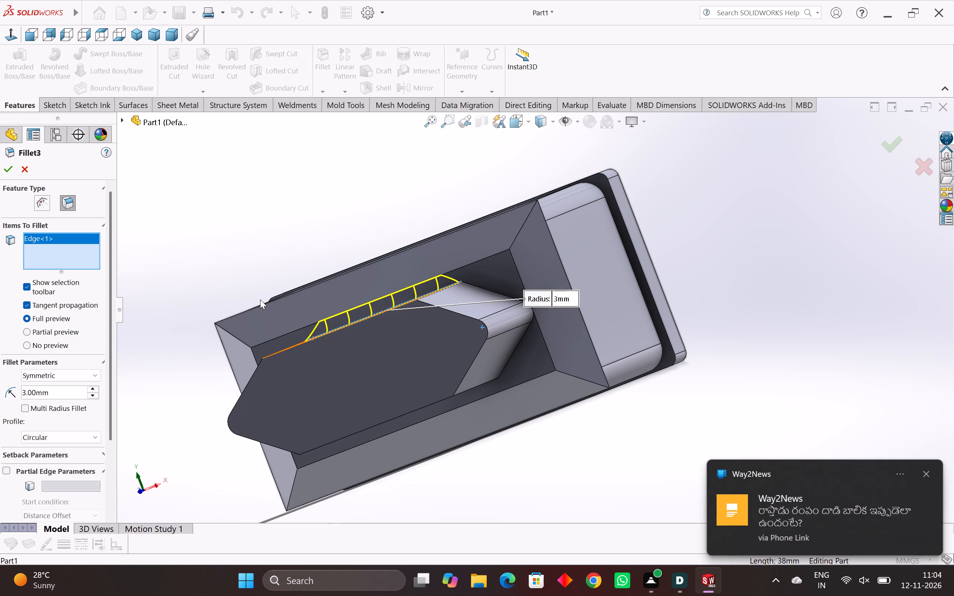
{"action": "middle_click_drag", "start_coordinate": [393, 416], "coordinate": [379, 350]}
{"action": "scroll", "coordinate": [391, 379], "scroll_direction": "up", "scroll_amount": 5}
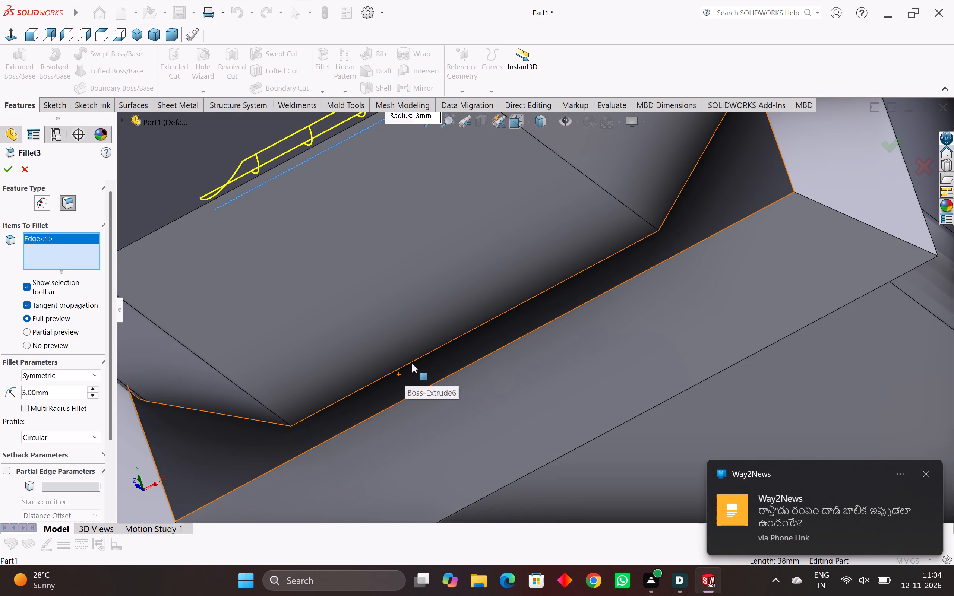
{"action": "middle_click_drag", "start_coordinate": [425, 360], "coordinate": [425, 360]}
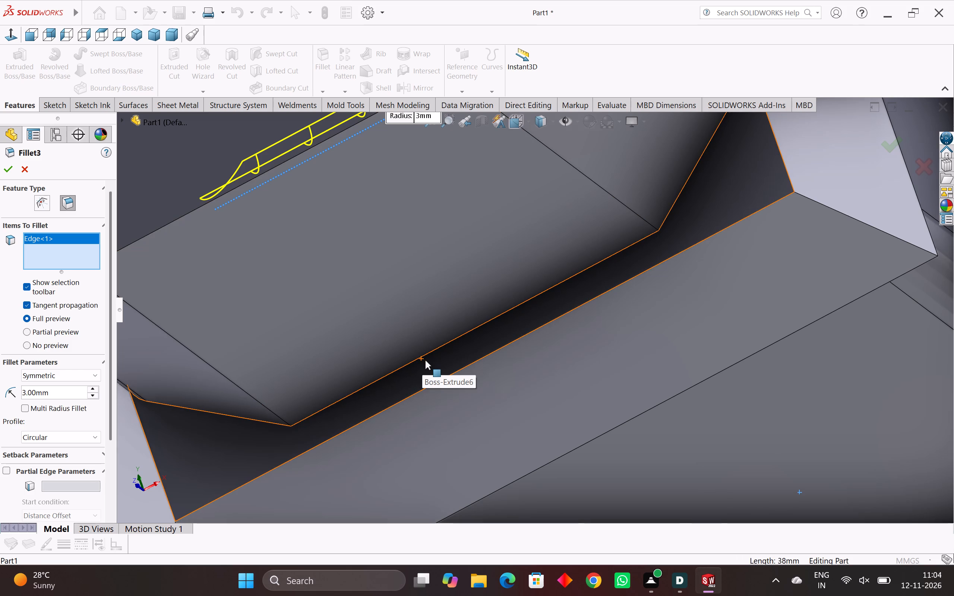
{"action": "middle_click_drag", "start_coordinate": [425, 360], "coordinate": [437, 373]}
{"action": "scroll", "coordinate": [437, 373], "scroll_direction": "up", "scroll_amount": 3}
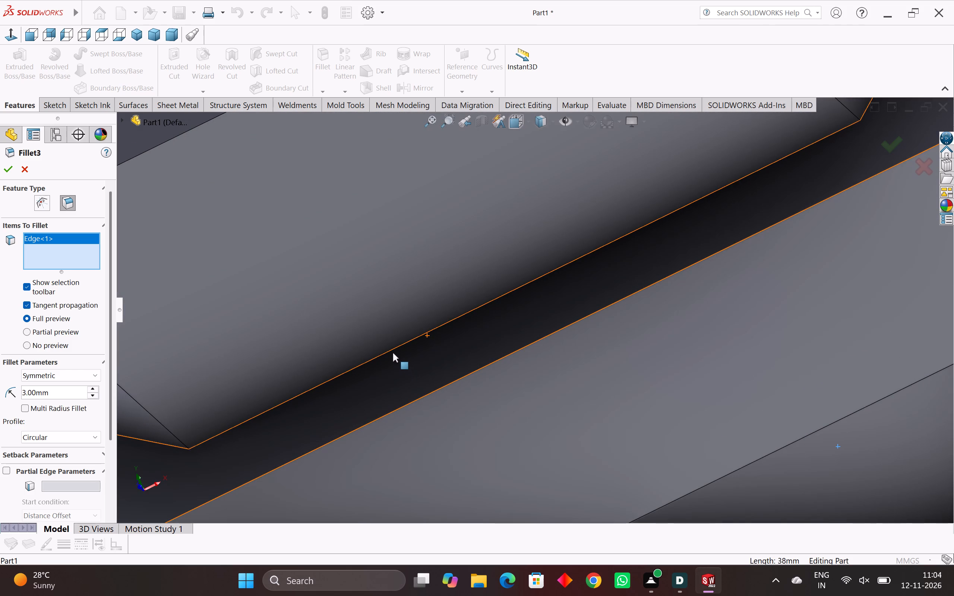
{"action": "left_click", "coordinate": [391, 351]}
{"action": "middle_click_drag", "start_coordinate": [391, 351], "coordinate": [410, 371]}
{"action": "scroll", "coordinate": [410, 371], "scroll_direction": "down", "scroll_amount": 6}
{"action": "middle_click_drag", "start_coordinate": [411, 373], "coordinate": [461, 410]}
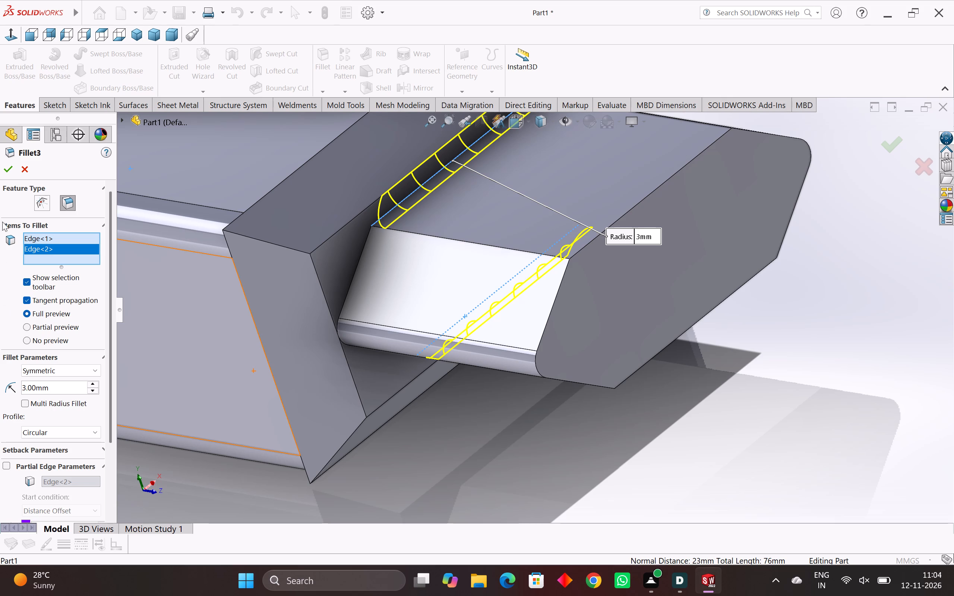
{"action": "left_click", "coordinate": [447, 238]}
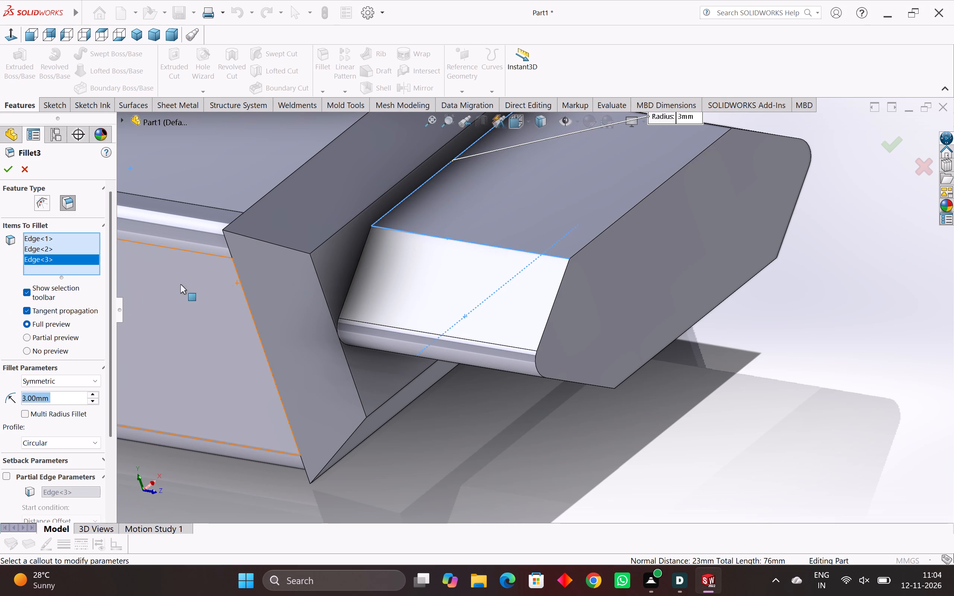
{"action": "right_click", "coordinate": [45, 259]}
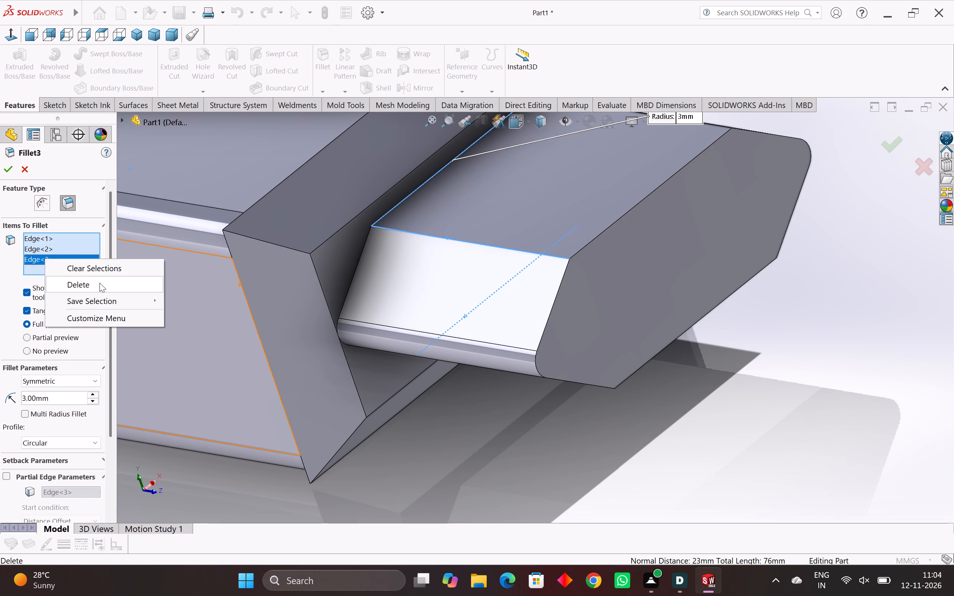
{"action": "left_click", "coordinate": [99, 283]}
{"action": "left_click", "coordinate": [9, 172]}
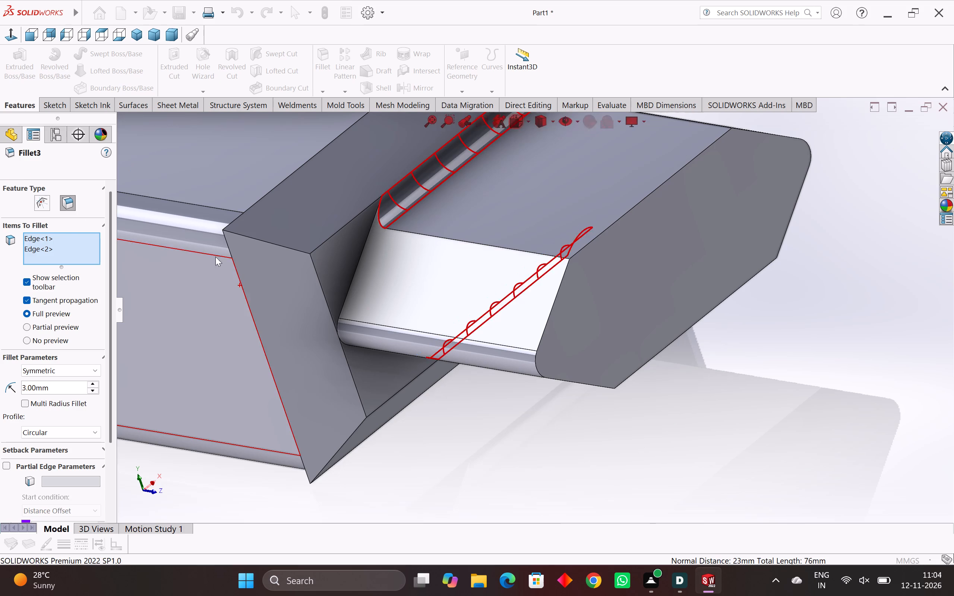
Inspect the end boss's filleted long base edges and the adjoining sloped base edges on both sides.
{"action": "scroll", "coordinate": [355, 396], "scroll_direction": "down", "scroll_amount": 5}
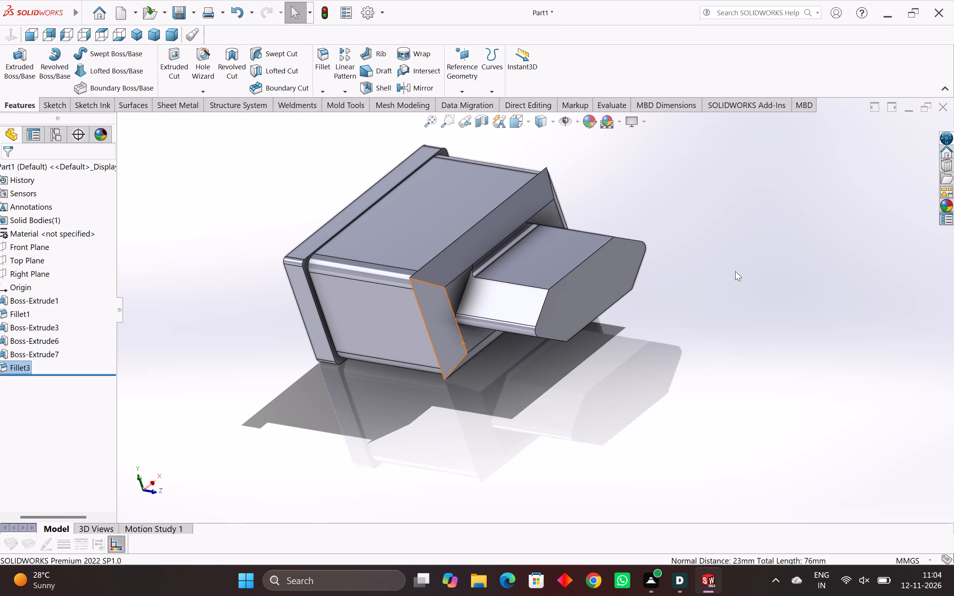
{"action": "left_click", "coordinate": [735, 271]}
{"action": "middle_click_drag", "start_coordinate": [723, 267], "coordinate": [609, 326]}
{"action": "scroll", "coordinate": [482, 299], "scroll_direction": "up", "scroll_amount": 2}
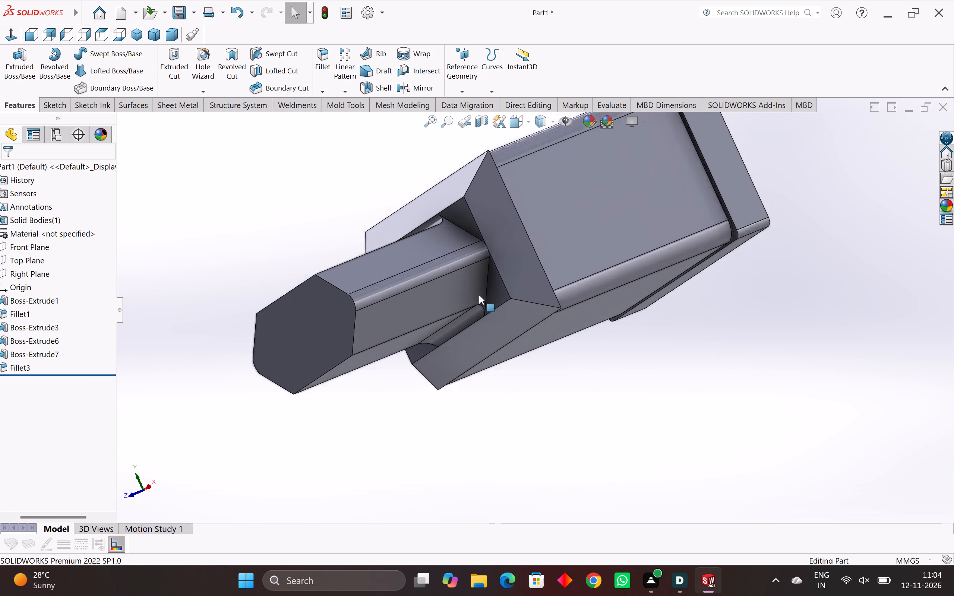
{"action": "scroll", "coordinate": [479, 295], "scroll_direction": "up", "scroll_amount": 3}
{"action": "middle_click_drag", "start_coordinate": [478, 295], "coordinate": [517, 330]}
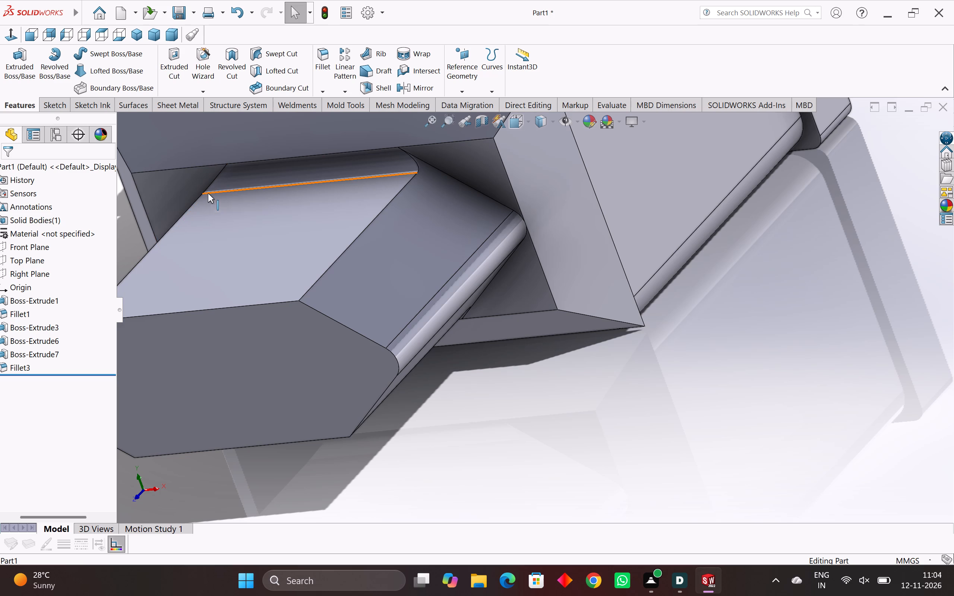
{"action": "scroll", "coordinate": [208, 193], "scroll_direction": "down", "scroll_amount": 1}
{"action": "scroll", "coordinate": [373, 242], "scroll_direction": "down", "scroll_amount": 1}
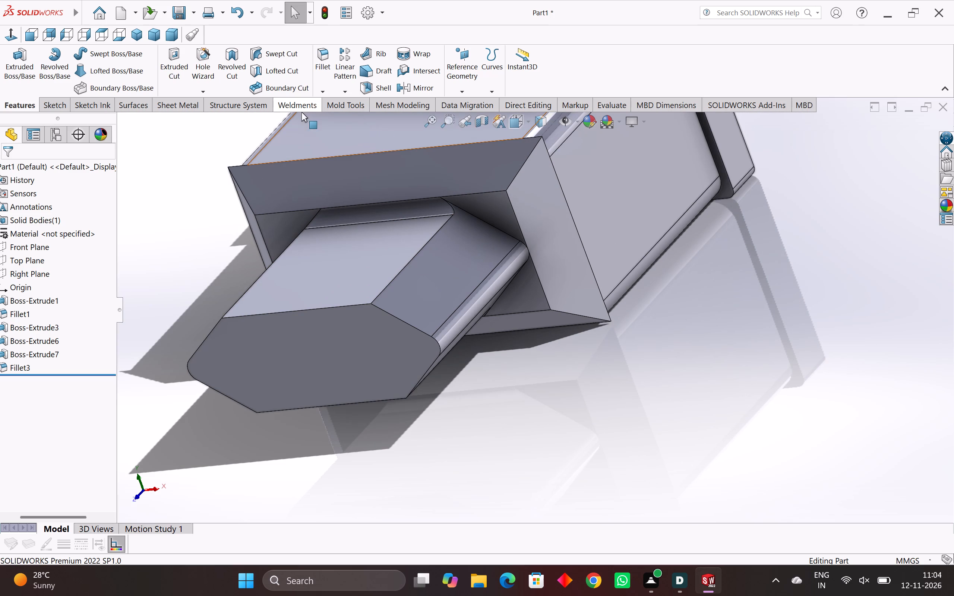
Fillet the two sloped base edges flanking the boss's upper long fillet at 1 mm with tangent propagation, excluding the lengthwise edge.
{"action": "left_click", "coordinate": [323, 66]}
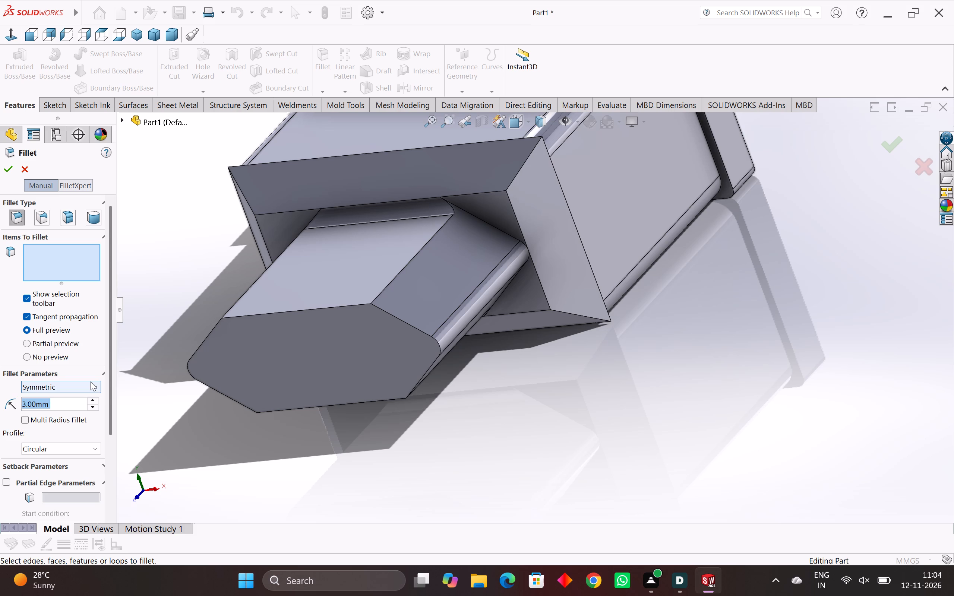
{"action": "key", "text": "1"}
{"action": "key", "text": "Return"}
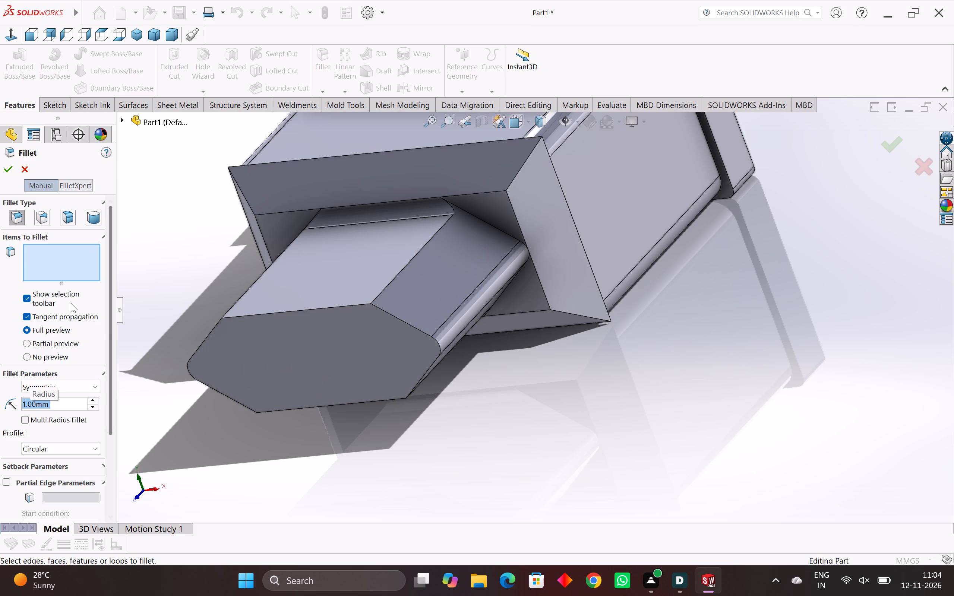
{"action": "left_click", "coordinate": [481, 220]}
{"action": "middle_click_drag", "start_coordinate": [497, 256], "coordinate": [508, 256]}
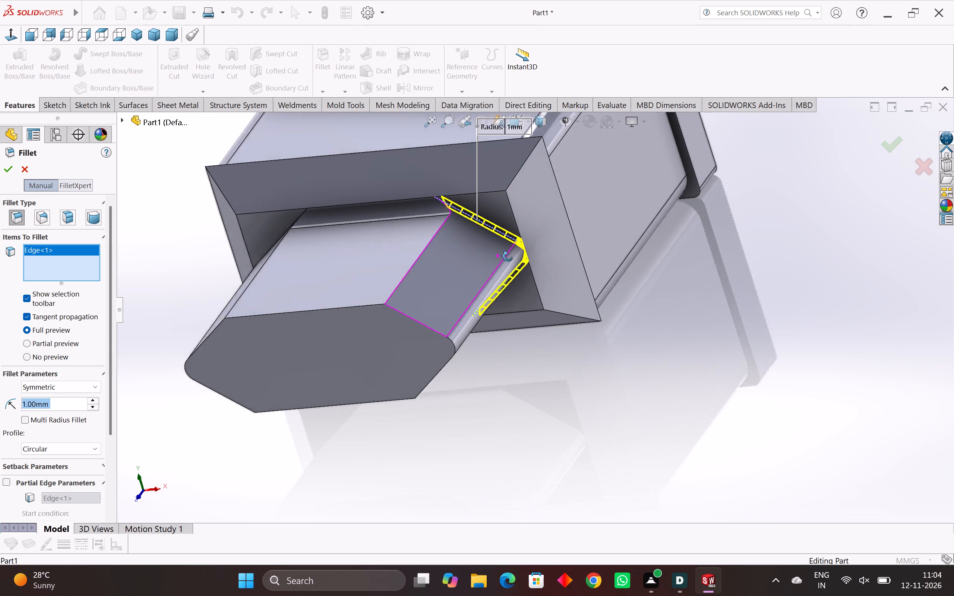
{"action": "middle_click_drag", "start_coordinate": [508, 256], "coordinate": [579, 246]}
{"action": "scroll", "coordinate": [309, 268], "scroll_direction": "up", "scroll_amount": 4}
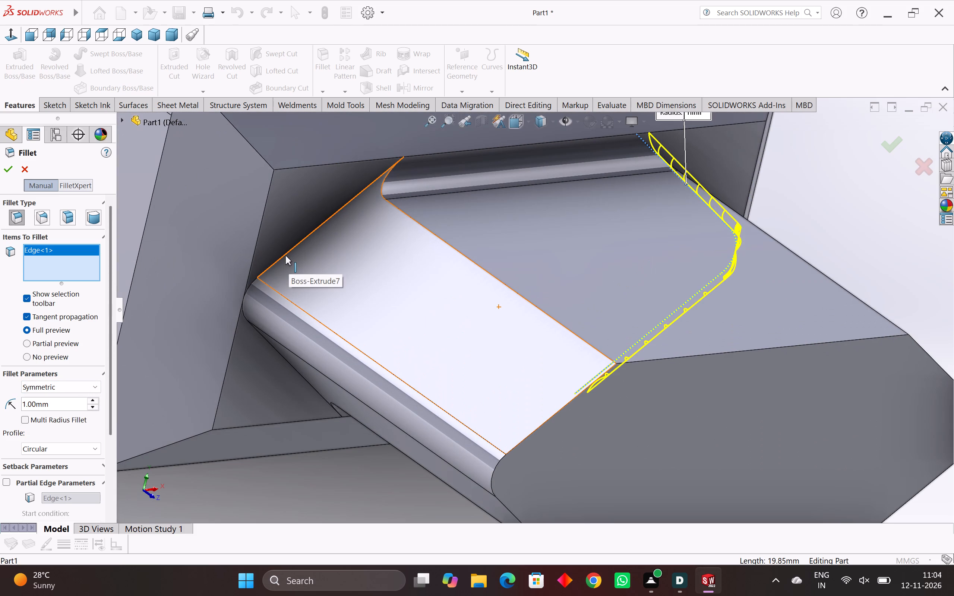
{"action": "left_click", "coordinate": [285, 256]}
{"action": "middle_click_drag", "start_coordinate": [293, 271], "coordinate": [275, 287]}
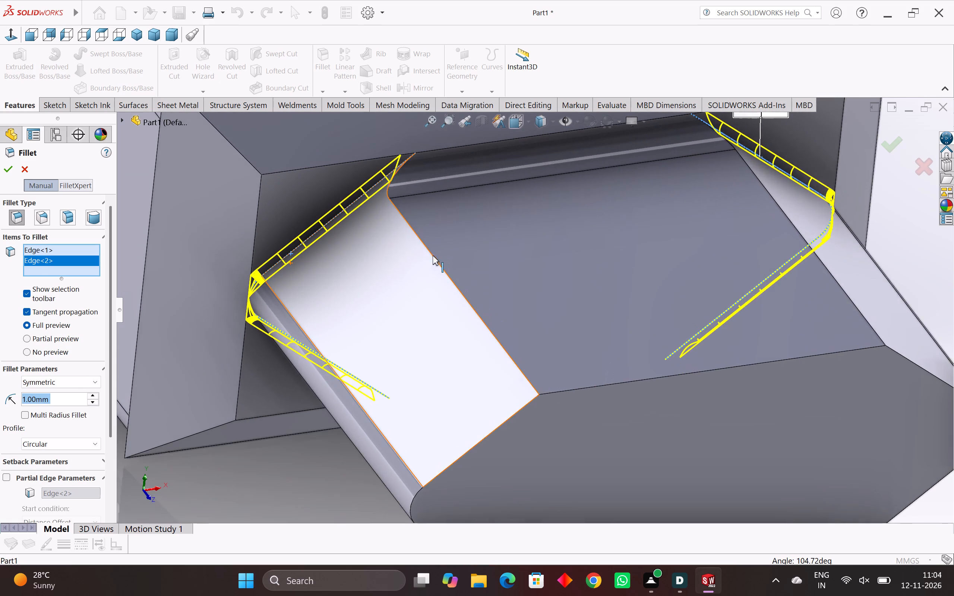
{"action": "scroll", "coordinate": [433, 256], "scroll_direction": "up", "scroll_amount": 4}
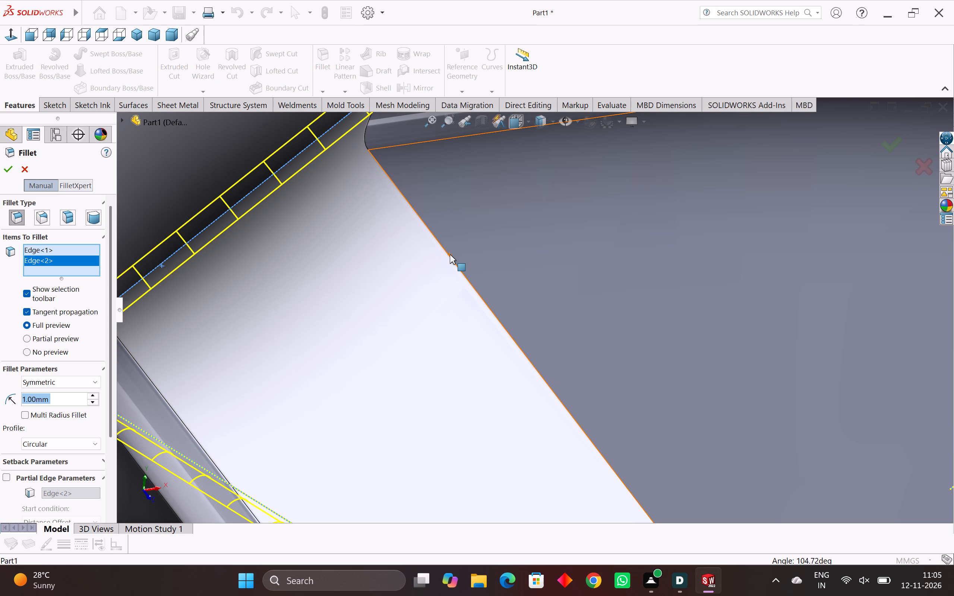
{"action": "scroll", "coordinate": [451, 257], "scroll_direction": "down", "scroll_amount": 6}
{"action": "middle_click_drag", "start_coordinate": [503, 271], "coordinate": [502, 297]}
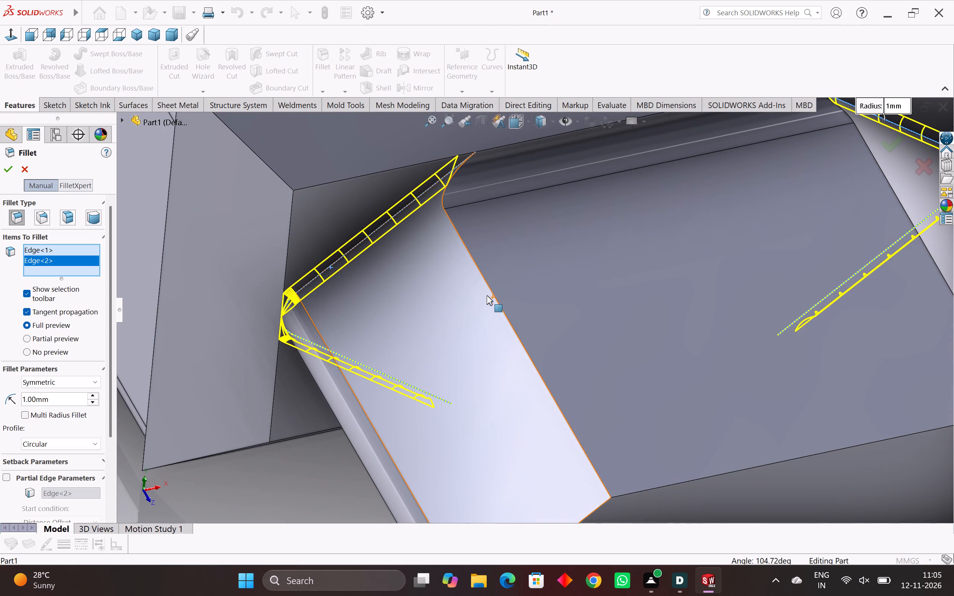
{"action": "left_click", "coordinate": [494, 295]}
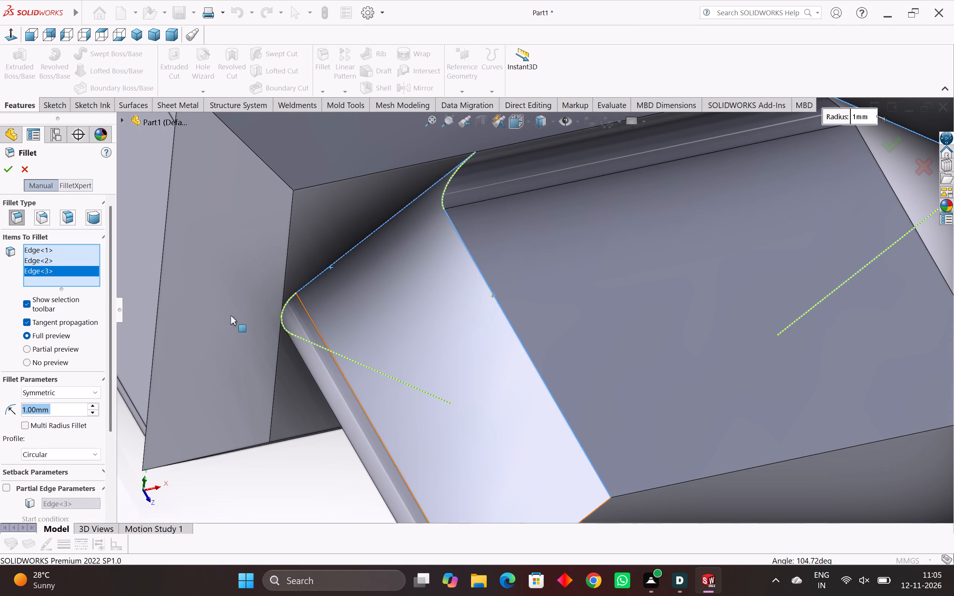
{"action": "right_click", "coordinate": [52, 271]}
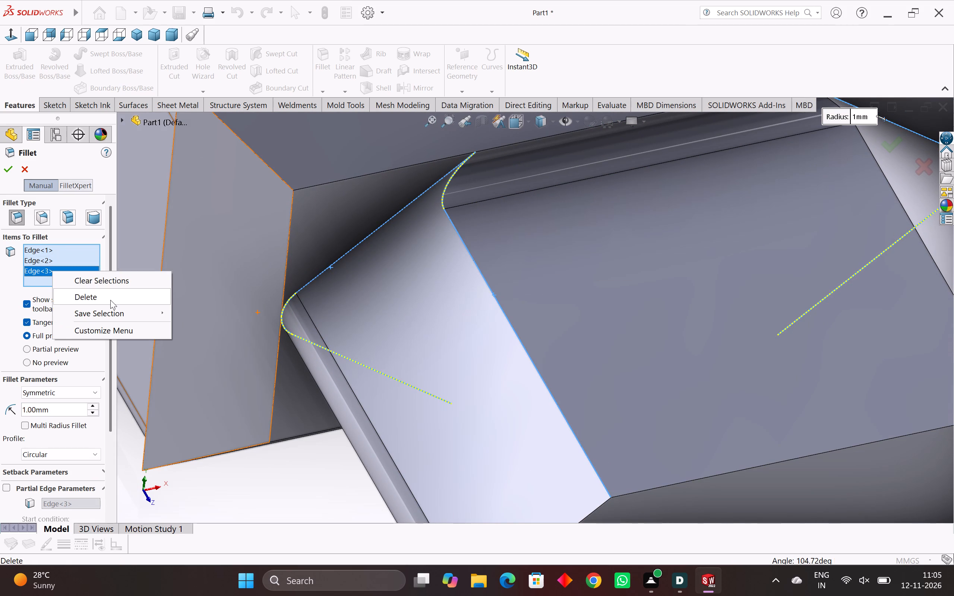
{"action": "left_click", "coordinate": [110, 300]}
{"action": "scroll", "coordinate": [430, 305], "scroll_direction": "down", "scroll_amount": 3}
{"action": "middle_click_drag", "start_coordinate": [430, 305], "coordinate": [397, 308]}
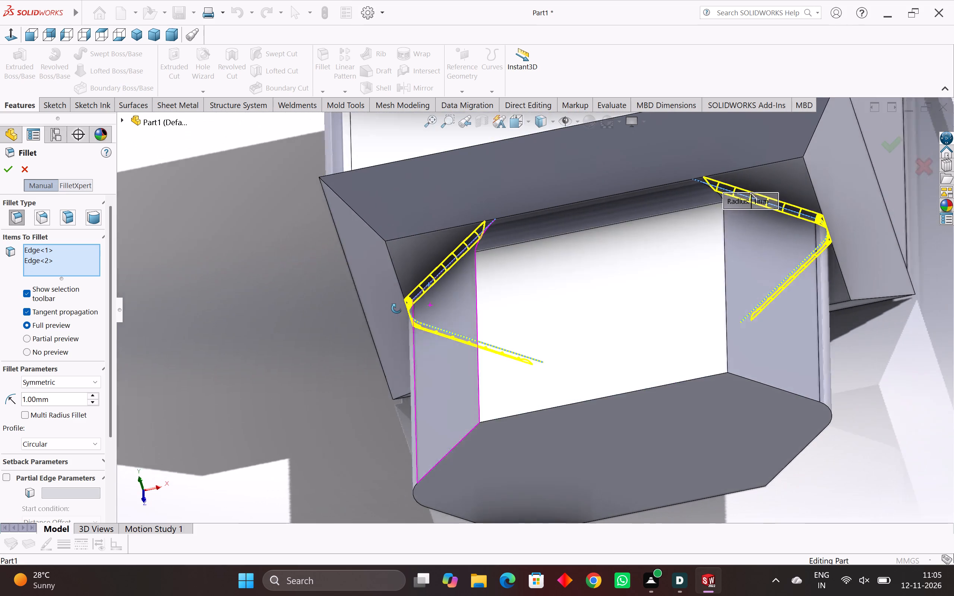
{"action": "middle_click_drag", "start_coordinate": [397, 308], "coordinate": [409, 320]}
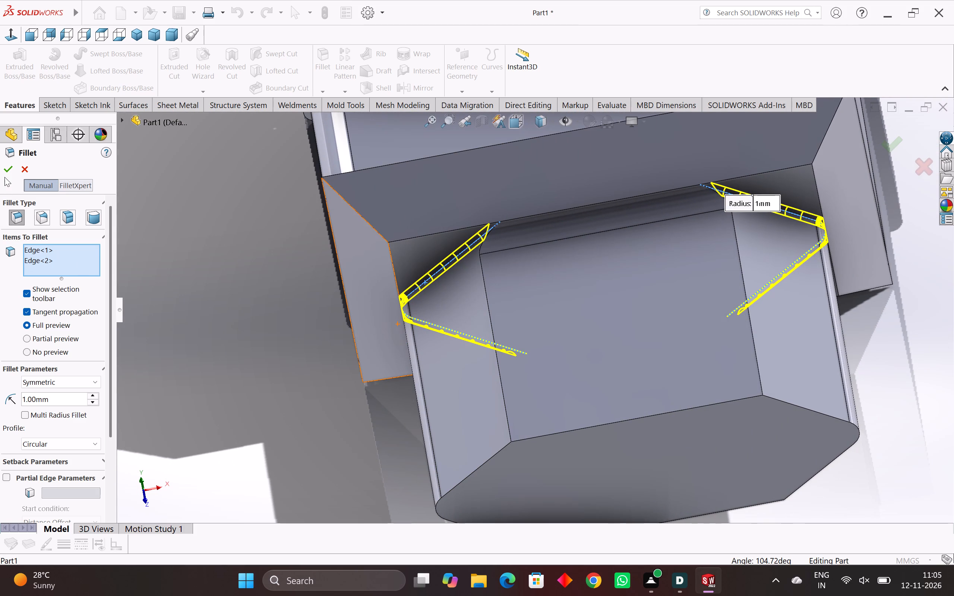
{"action": "left_click", "coordinate": [6, 169]}
{"action": "middle_click_drag", "start_coordinate": [376, 287], "coordinate": [392, 277]}
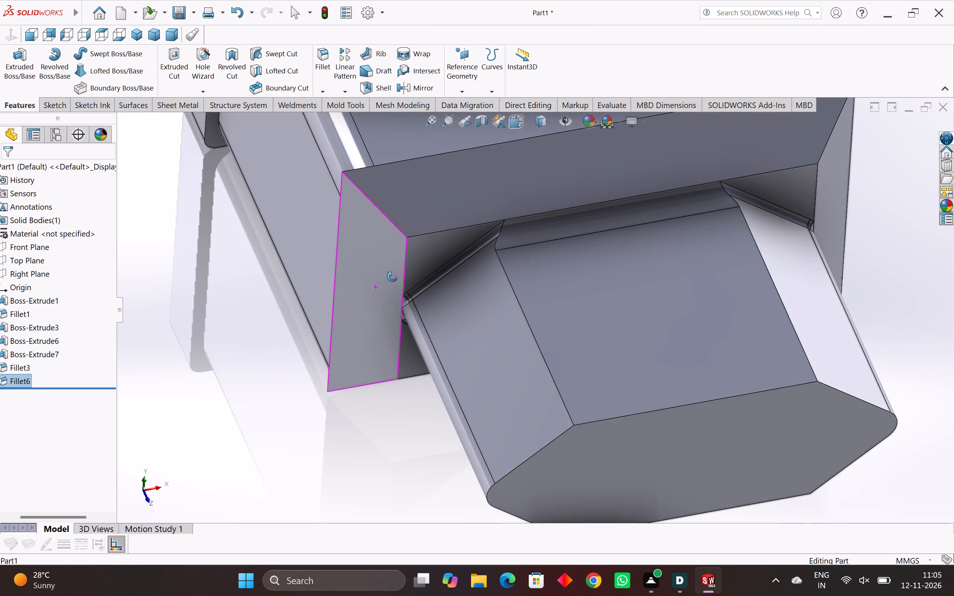
Inspect the filleted sloped base edges on both sides of the end boss.
{"action": "middle_click_drag", "start_coordinate": [392, 277], "coordinate": [367, 285]}
{"action": "left_click", "coordinate": [211, 327]}
{"action": "middle_click_drag", "start_coordinate": [357, 320], "coordinate": [380, 328]}
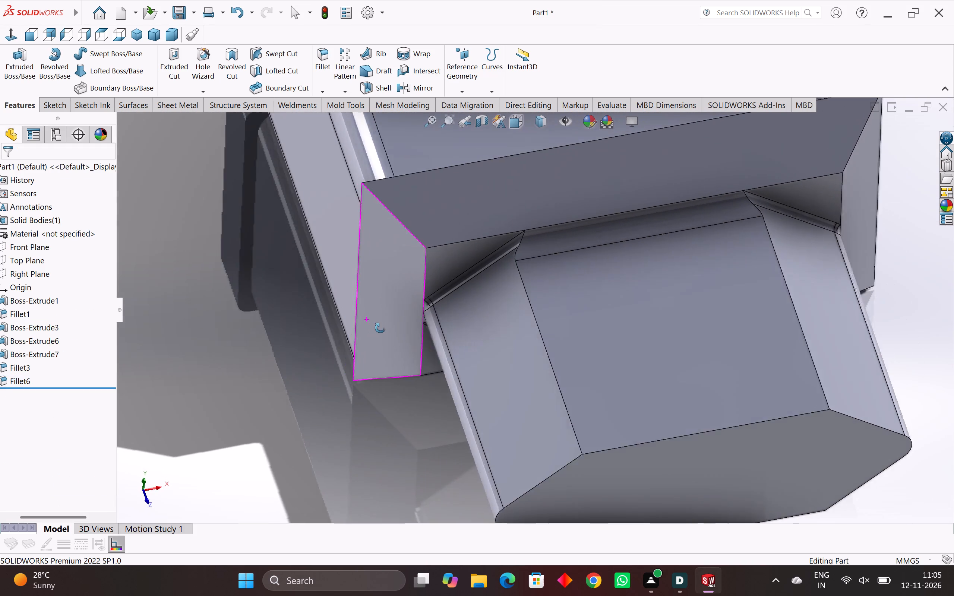
{"action": "middle_click_drag", "start_coordinate": [380, 328], "coordinate": [432, 340]}
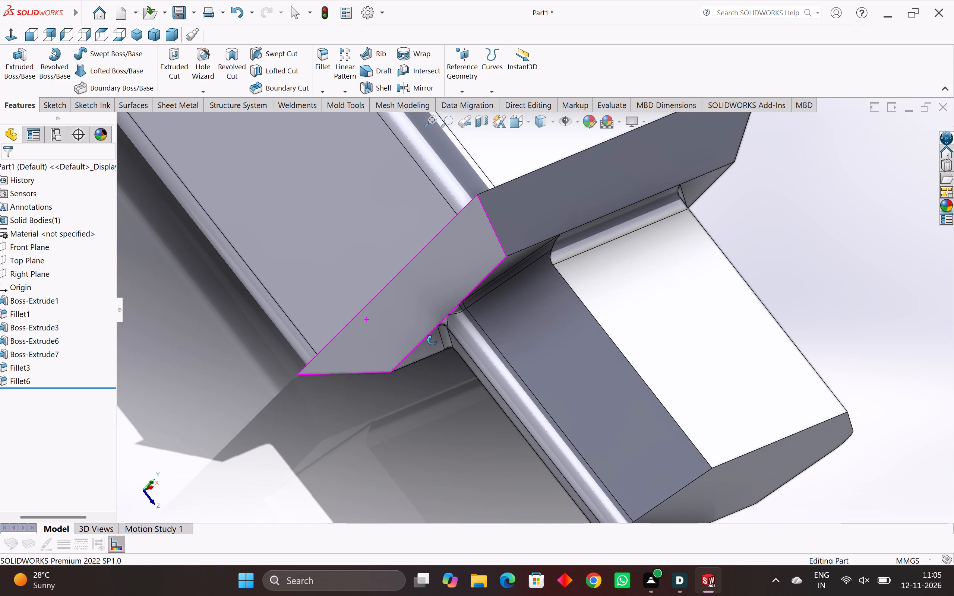
{"action": "middle_click_drag", "start_coordinate": [432, 340], "coordinate": [342, 308]}
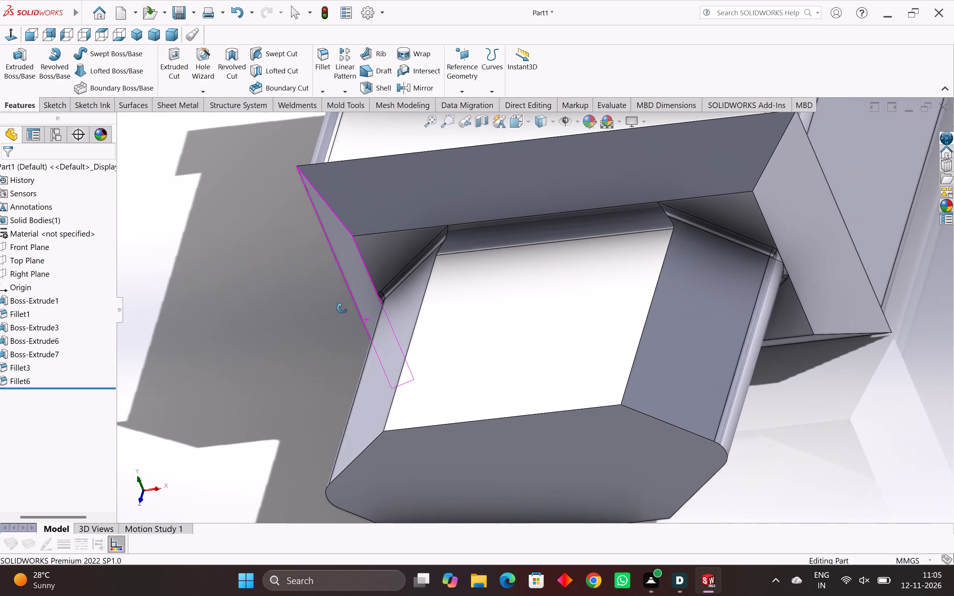
{"action": "middle_click_drag", "start_coordinate": [342, 308], "coordinate": [335, 308]}
{"action": "middle_click_drag", "start_coordinate": [344, 313], "coordinate": [357, 321]}
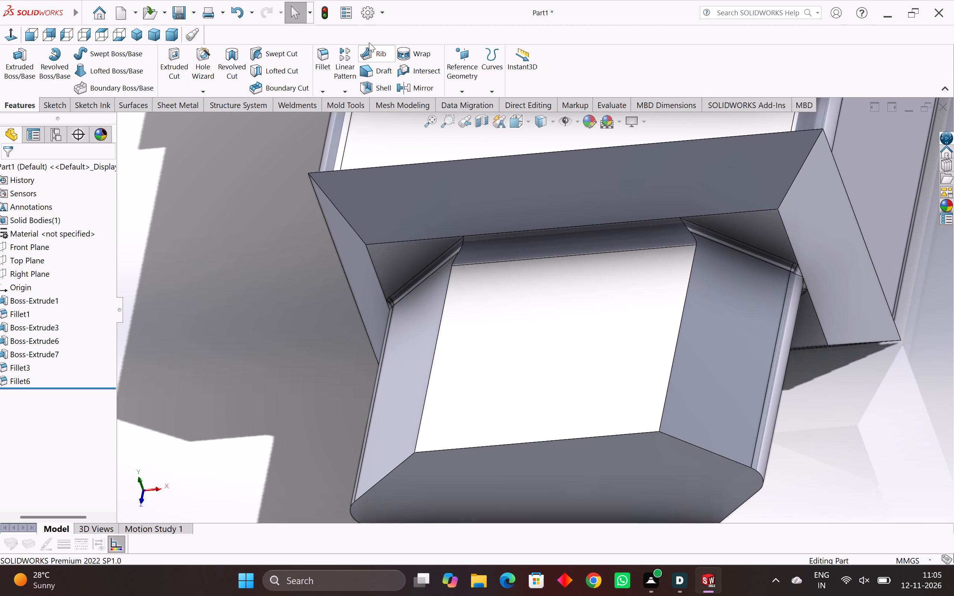
Start a symmetric 0.75 mm fillet with tangent propagation on the end boss's two upper lengthwise edges.
{"action": "left_click", "coordinate": [329, 62]}
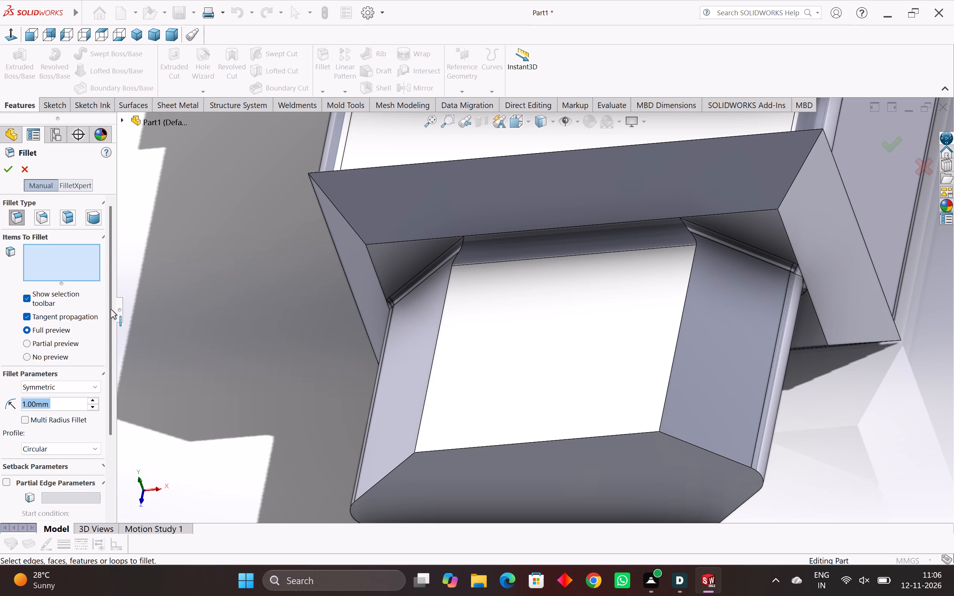
{"action": "key", "text": "period"}
{"action": "key", "text": "7"}
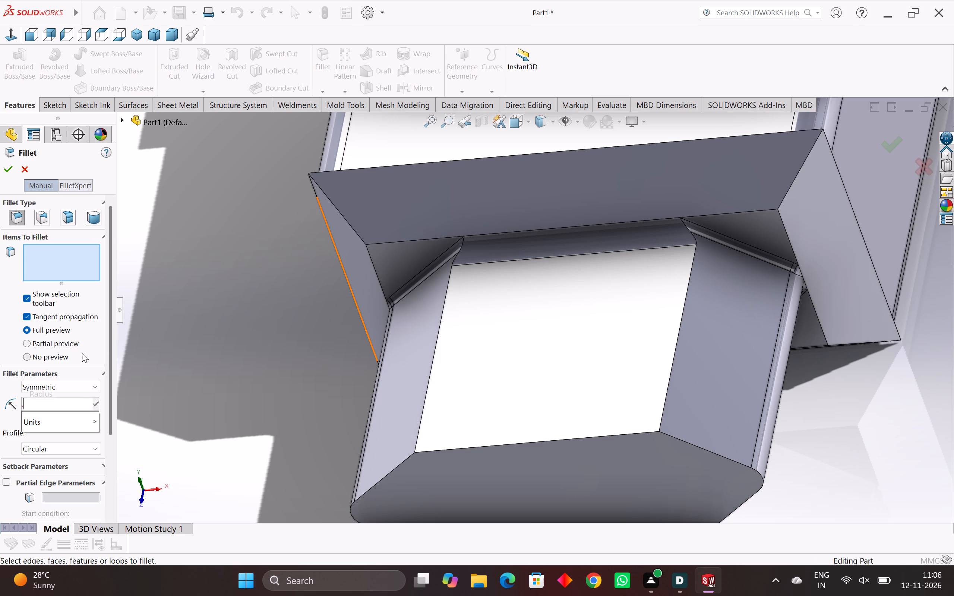
{"action": "key", "text": "5"}
{"action": "key", "text": "Return"}
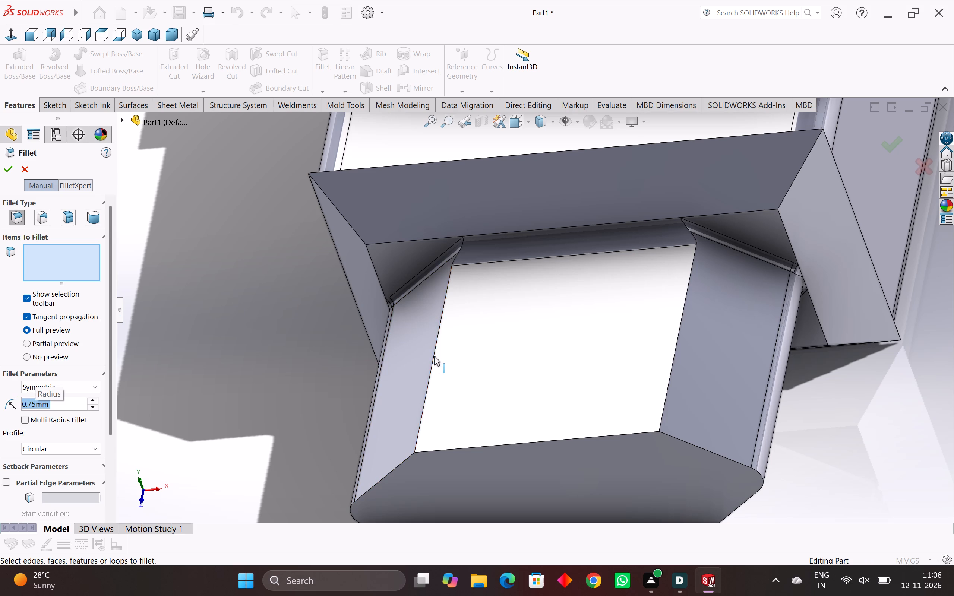
{"action": "left_click", "coordinate": [435, 356]}
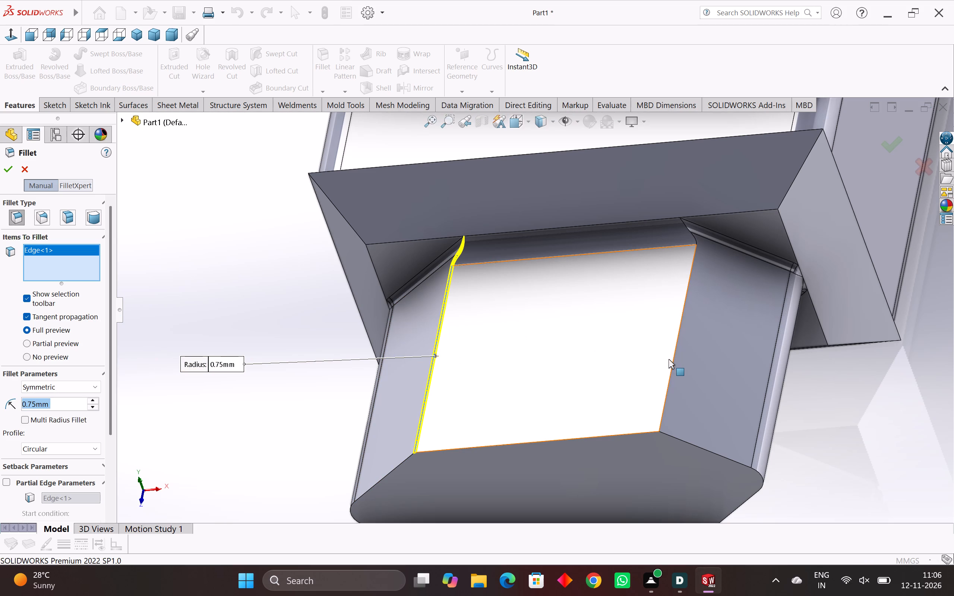
{"action": "left_click", "coordinate": [672, 362]}
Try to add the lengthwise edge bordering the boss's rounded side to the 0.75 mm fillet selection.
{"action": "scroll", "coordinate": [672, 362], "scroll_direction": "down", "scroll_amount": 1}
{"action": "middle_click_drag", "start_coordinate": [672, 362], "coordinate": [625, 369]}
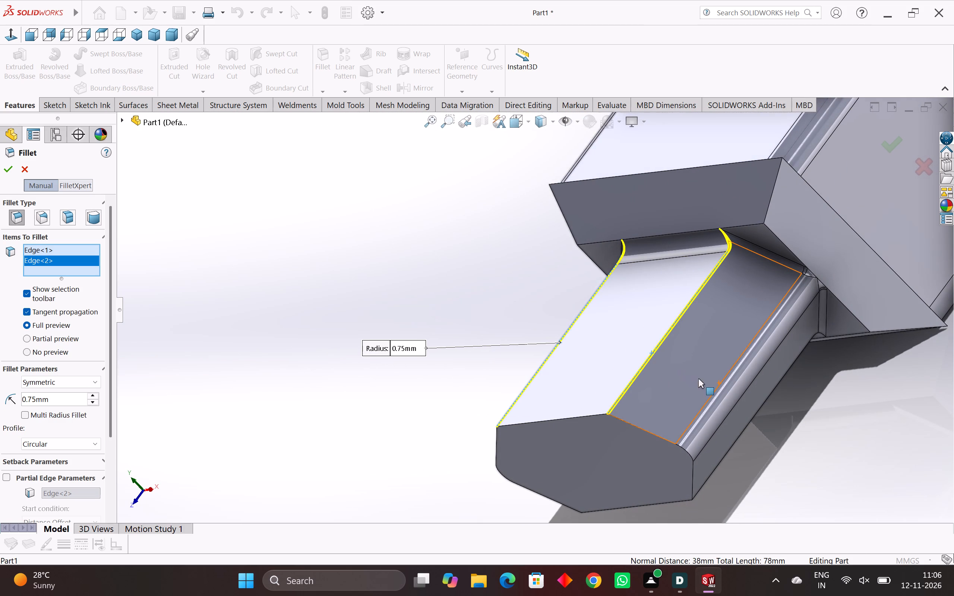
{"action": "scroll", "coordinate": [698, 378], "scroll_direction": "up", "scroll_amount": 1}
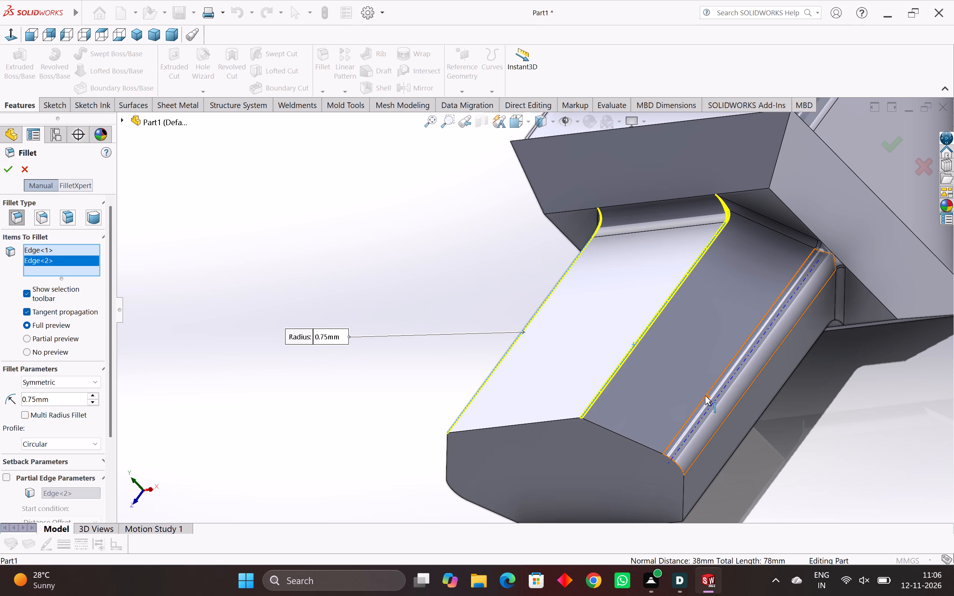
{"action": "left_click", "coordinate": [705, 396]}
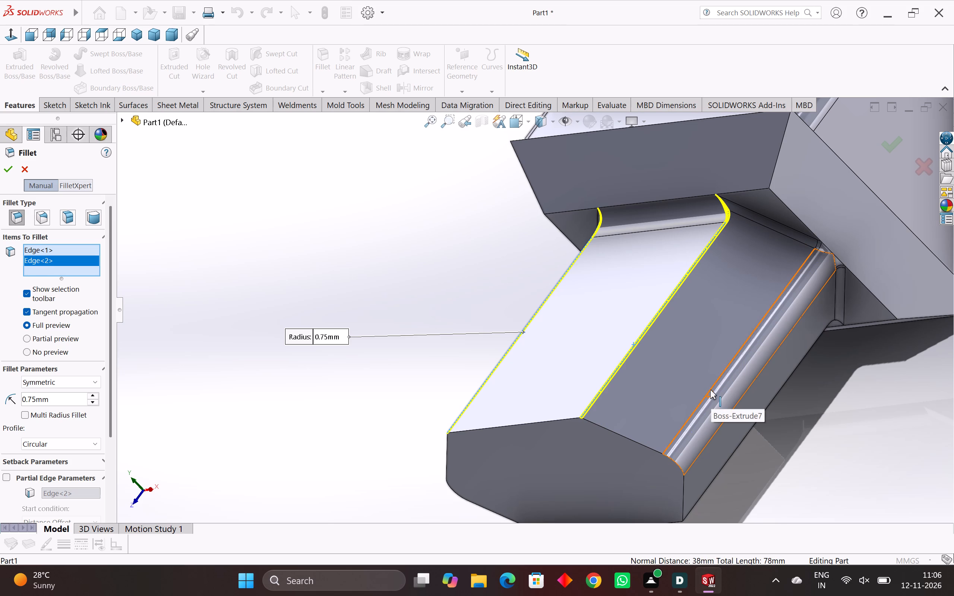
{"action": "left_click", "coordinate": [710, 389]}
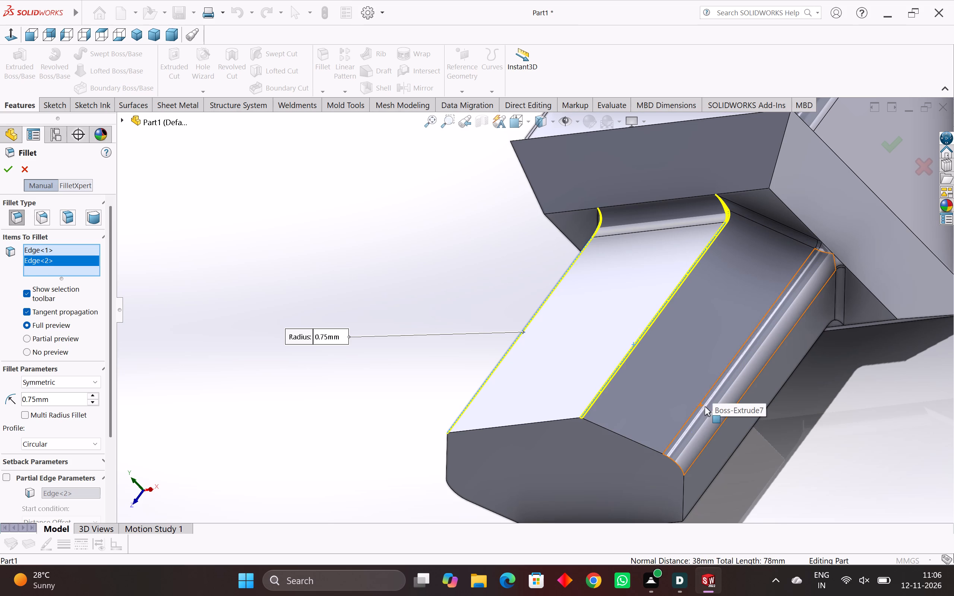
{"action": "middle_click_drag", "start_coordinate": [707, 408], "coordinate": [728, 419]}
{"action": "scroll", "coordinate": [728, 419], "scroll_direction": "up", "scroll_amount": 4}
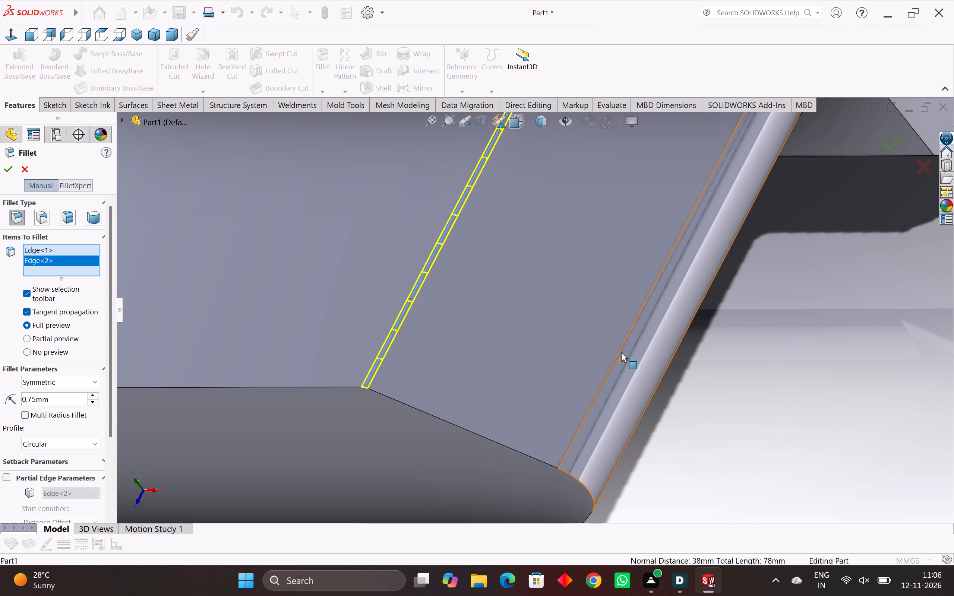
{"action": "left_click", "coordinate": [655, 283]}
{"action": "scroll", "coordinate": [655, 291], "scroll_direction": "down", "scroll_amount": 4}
Add the boss's two opposite lengthwise edges on its underside to the selection and apply the 0.75 mm fillet.
{"action": "middle_click_drag", "start_coordinate": [648, 318], "coordinate": [646, 250]}
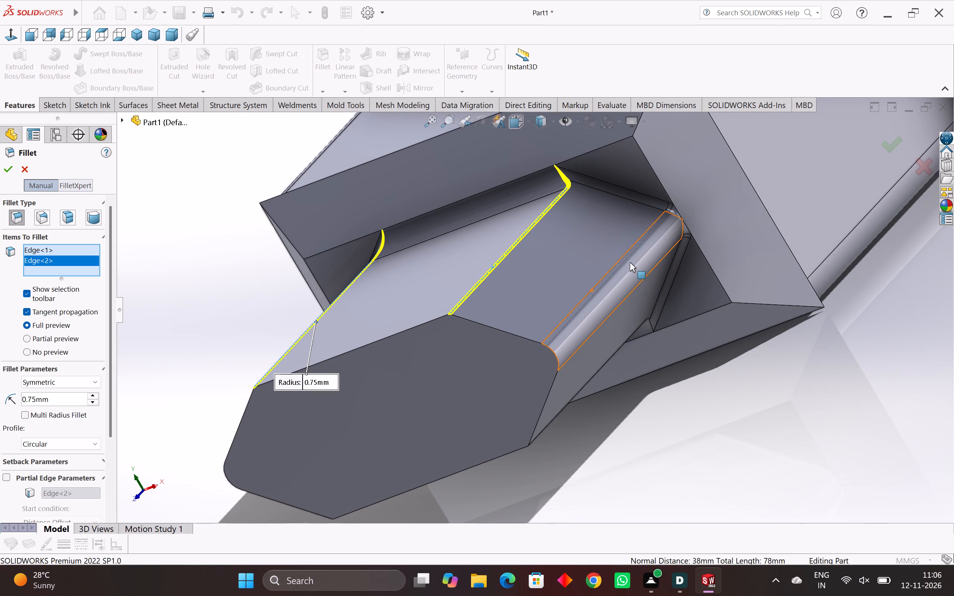
{"action": "scroll", "coordinate": [576, 379], "scroll_direction": "down", "scroll_amount": 2}
{"action": "middle_click_drag", "start_coordinate": [575, 380], "coordinate": [550, 314]}
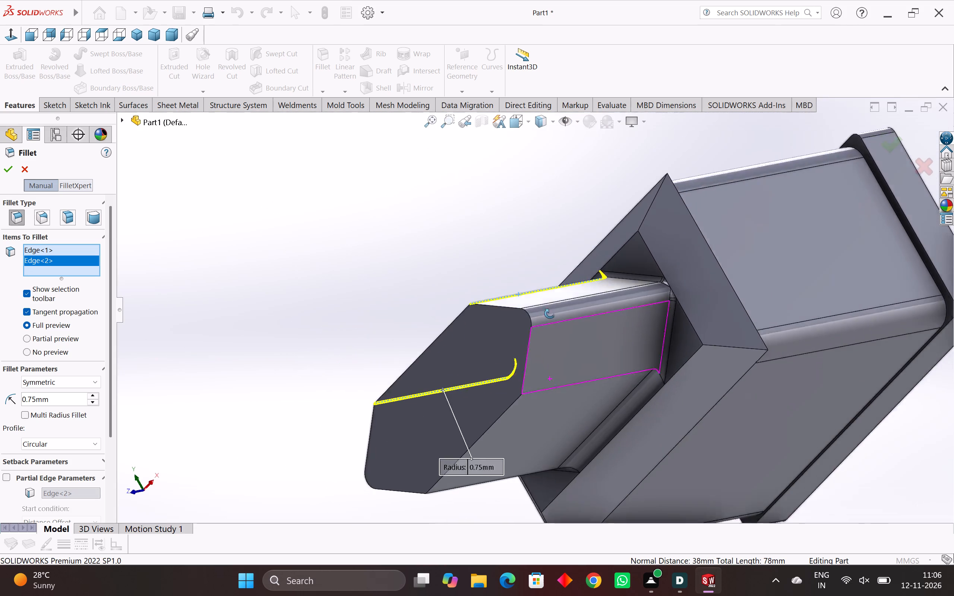
{"action": "middle_click_drag", "start_coordinate": [550, 314], "coordinate": [543, 304]}
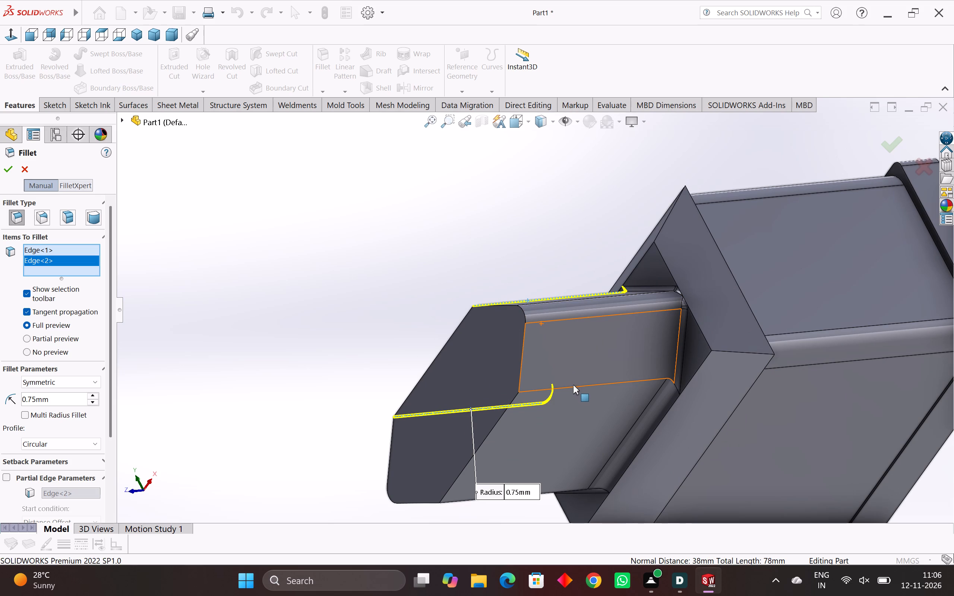
{"action": "left_click", "coordinate": [574, 387]}
{"action": "scroll", "coordinate": [574, 387], "scroll_direction": "down", "scroll_amount": 2}
{"action": "middle_click_drag", "start_coordinate": [574, 387], "coordinate": [609, 315]}
{"action": "scroll", "coordinate": [585, 388], "scroll_direction": "up", "scroll_amount": 3}
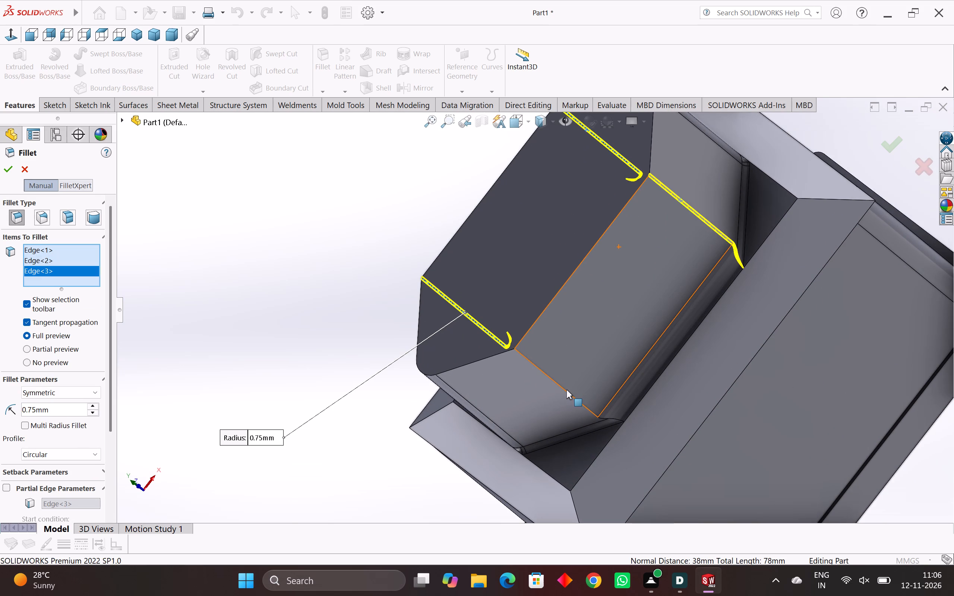
{"action": "left_click", "coordinate": [563, 390]}
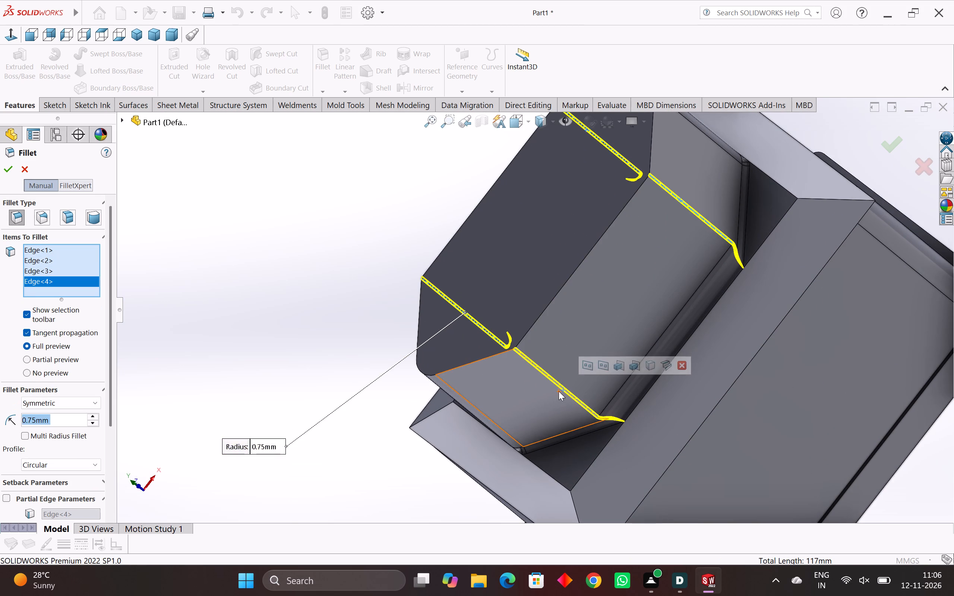
{"action": "scroll", "coordinate": [559, 391], "scroll_direction": "down", "scroll_amount": 3}
{"action": "middle_click_drag", "start_coordinate": [559, 391], "coordinate": [585, 429]}
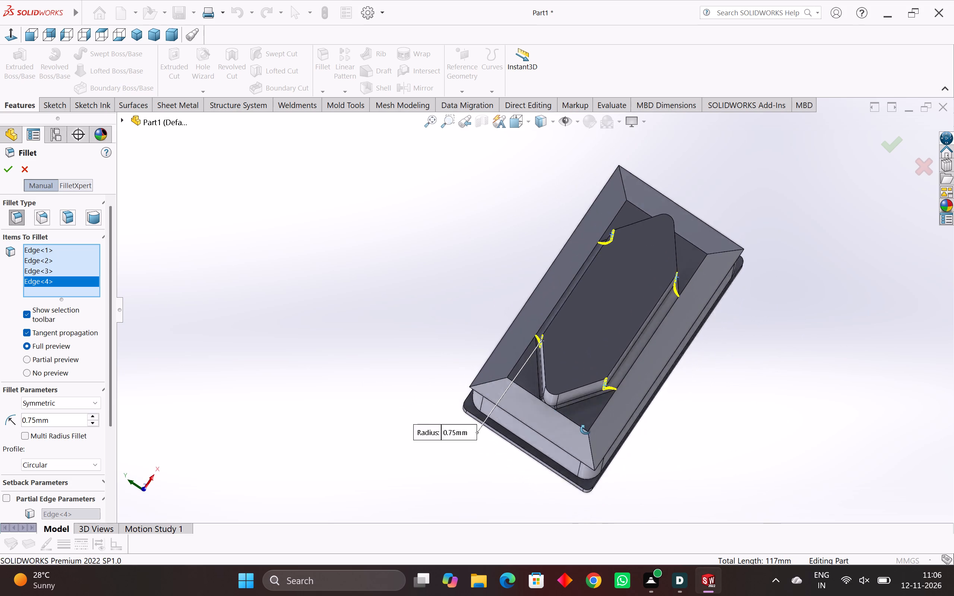
{"action": "middle_click_drag", "start_coordinate": [585, 429], "coordinate": [586, 479]}
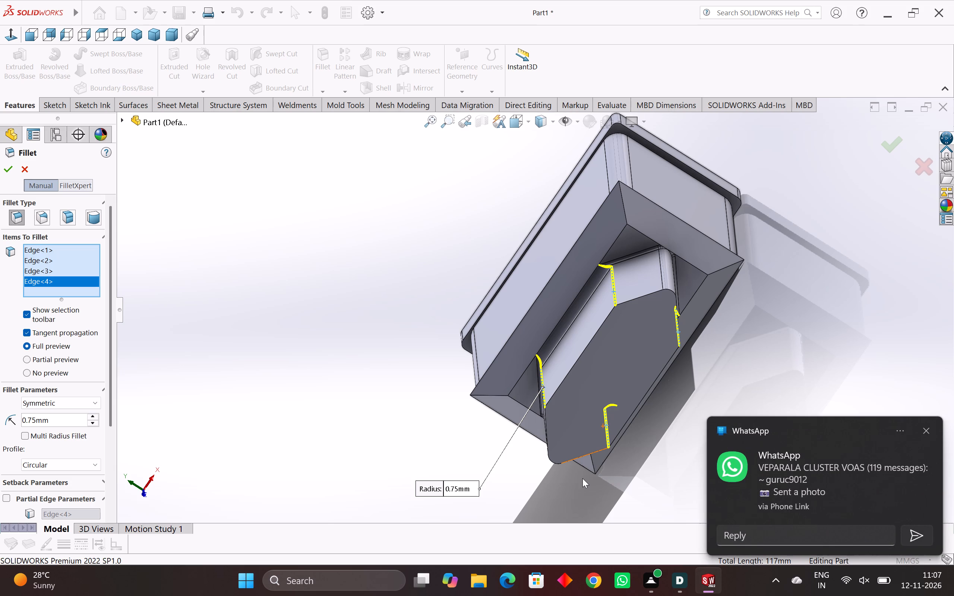
{"action": "middle_click_drag", "start_coordinate": [573, 467], "coordinate": [620, 469]}
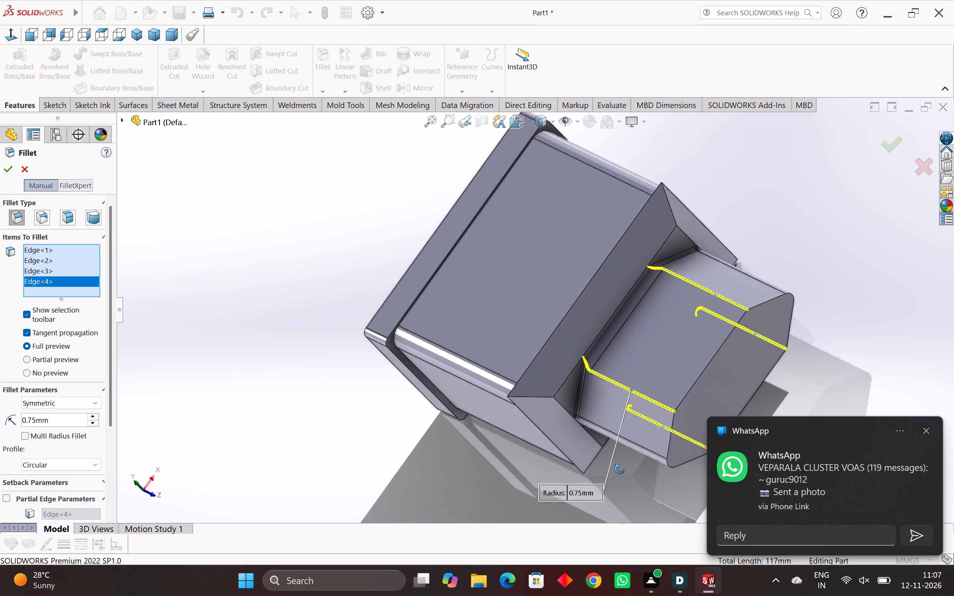
{"action": "middle_click_drag", "start_coordinate": [620, 469], "coordinate": [613, 453]}
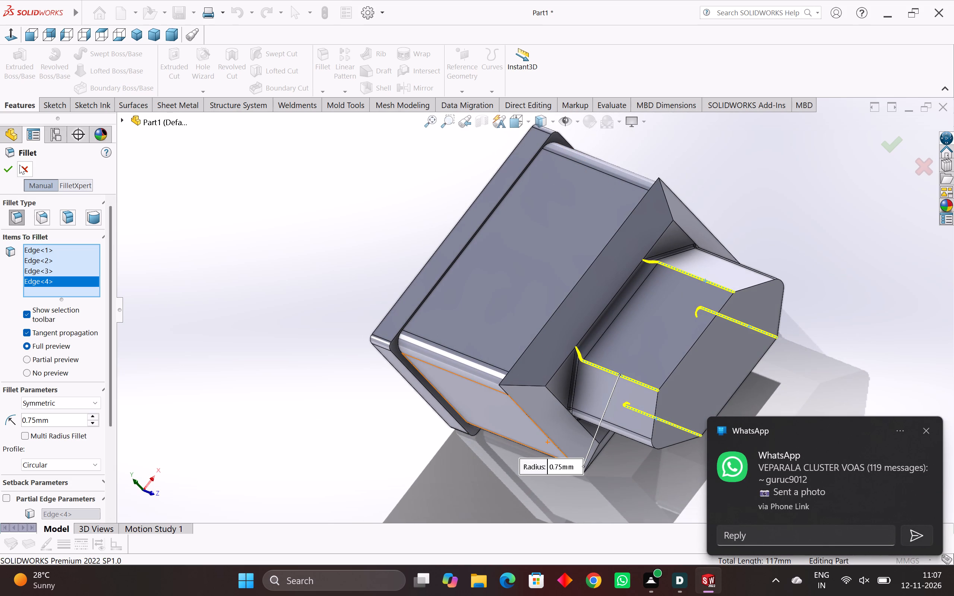
{"action": "left_click", "coordinate": [12, 168]}
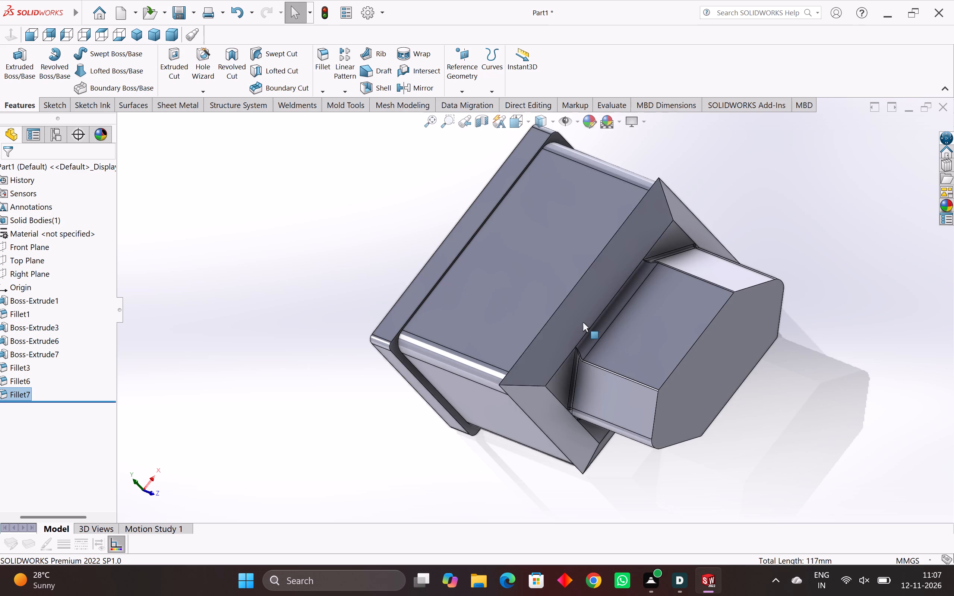
Examine where the boss's lengthwise edge fillets meet the long base fillet and the drafted end block.
{"action": "scroll", "coordinate": [588, 324], "scroll_direction": "up", "scroll_amount": 9}
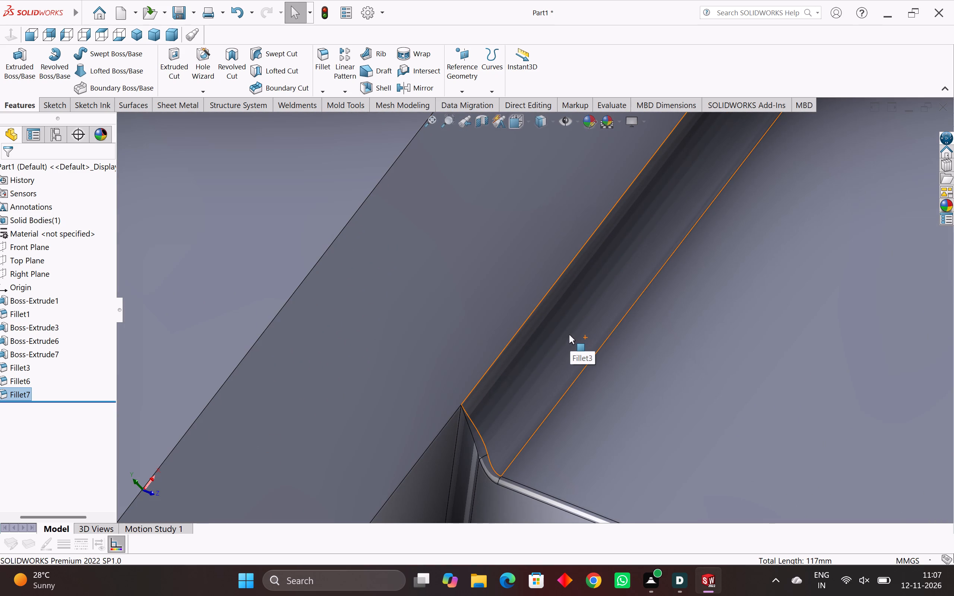
{"action": "scroll", "coordinate": [606, 328], "scroll_direction": "down", "scroll_amount": 2}
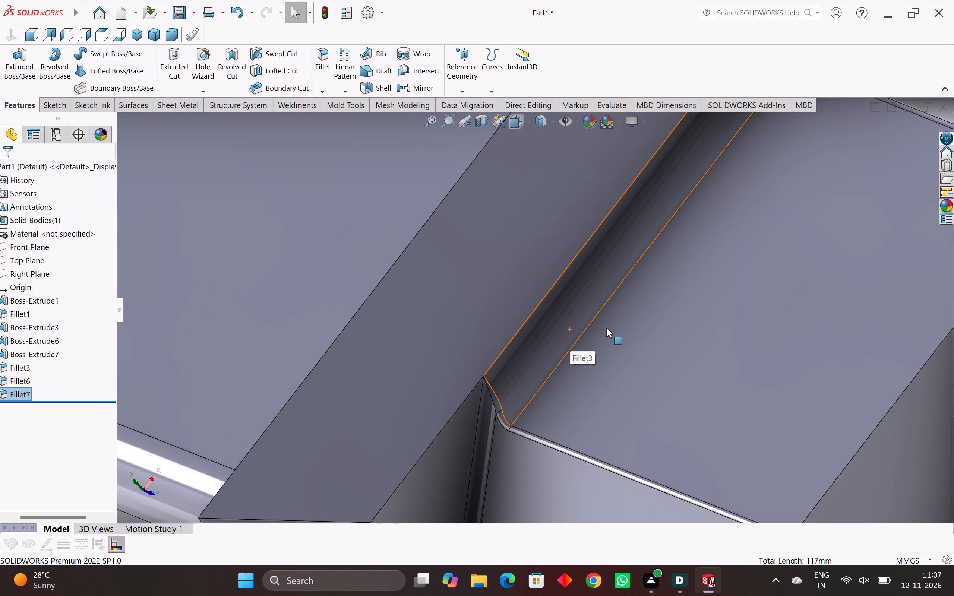
{"action": "scroll", "coordinate": [607, 328], "scroll_direction": "down", "scroll_amount": 2}
{"action": "middle_click_drag", "start_coordinate": [607, 328], "coordinate": [583, 334]}
{"action": "scroll", "coordinate": [583, 334], "scroll_direction": "down", "scroll_amount": 3}
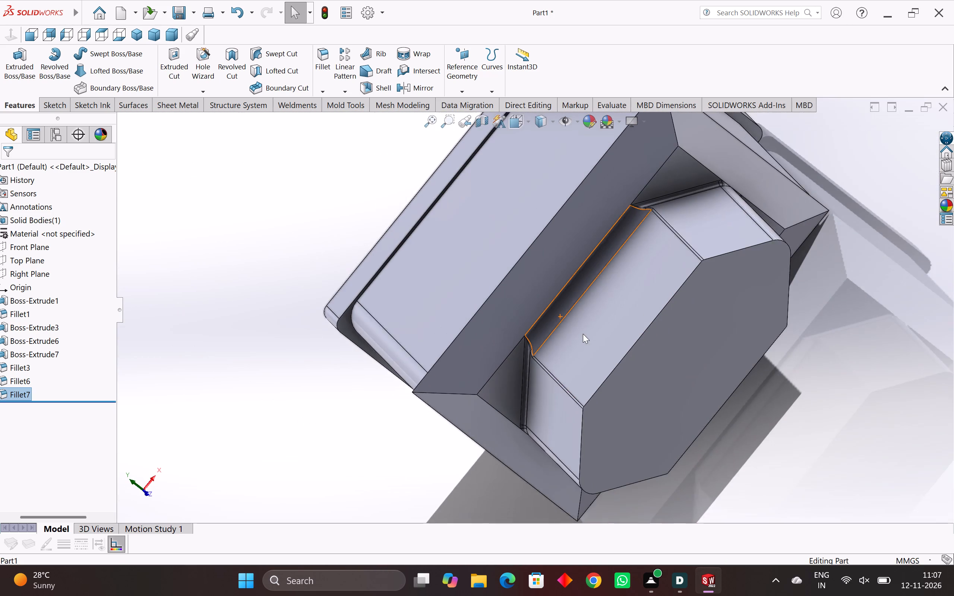
{"action": "middle_click_drag", "start_coordinate": [583, 334], "coordinate": [571, 342]}
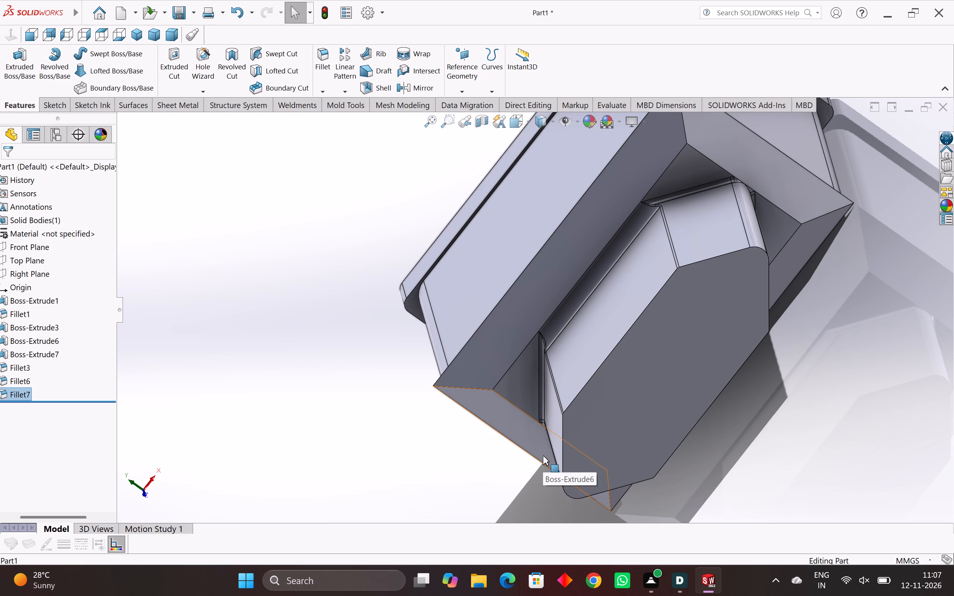
Open a new sketch on the flat end face of the end boss.
{"action": "left_click", "coordinate": [644, 415]}
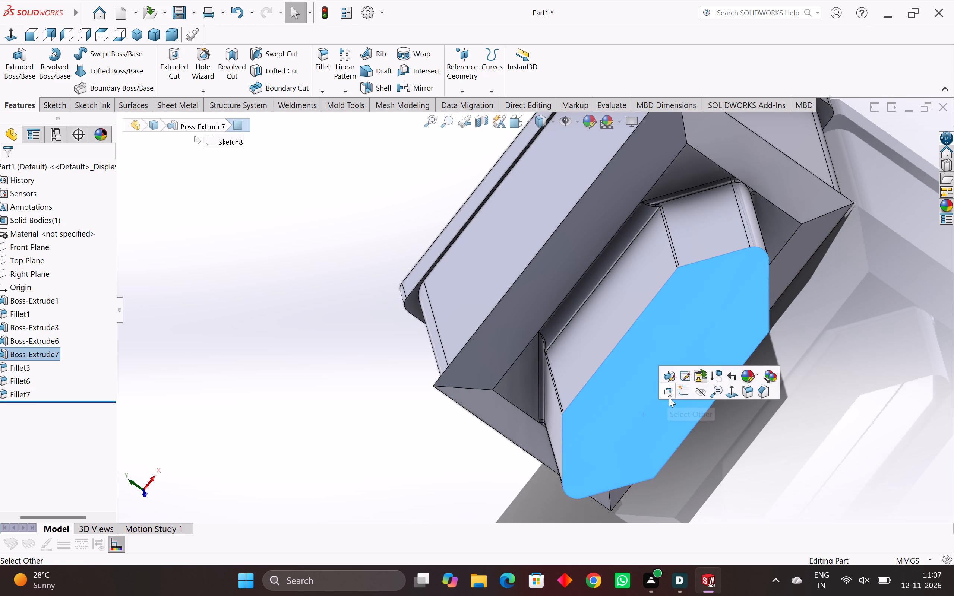
{"action": "left_click", "coordinate": [689, 389]}
{"action": "left_click", "coordinate": [830, 272]}
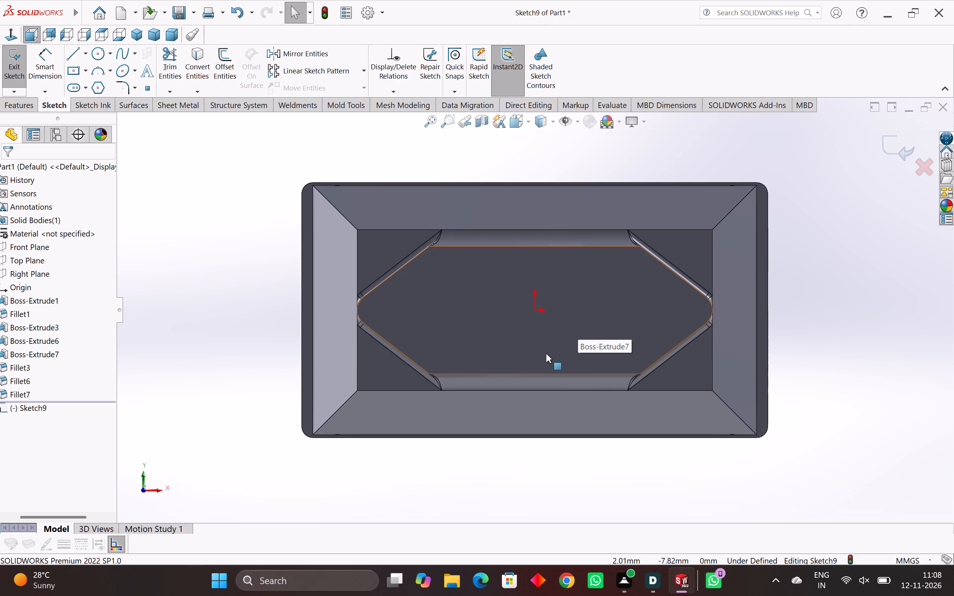
Examine the end boss's end face and its side edges from several angles with the sketch open.
{"action": "middle_click_drag", "start_coordinate": [548, 354], "coordinate": [505, 405]}
{"action": "scroll", "coordinate": [505, 405], "scroll_direction": "down", "scroll_amount": 4}
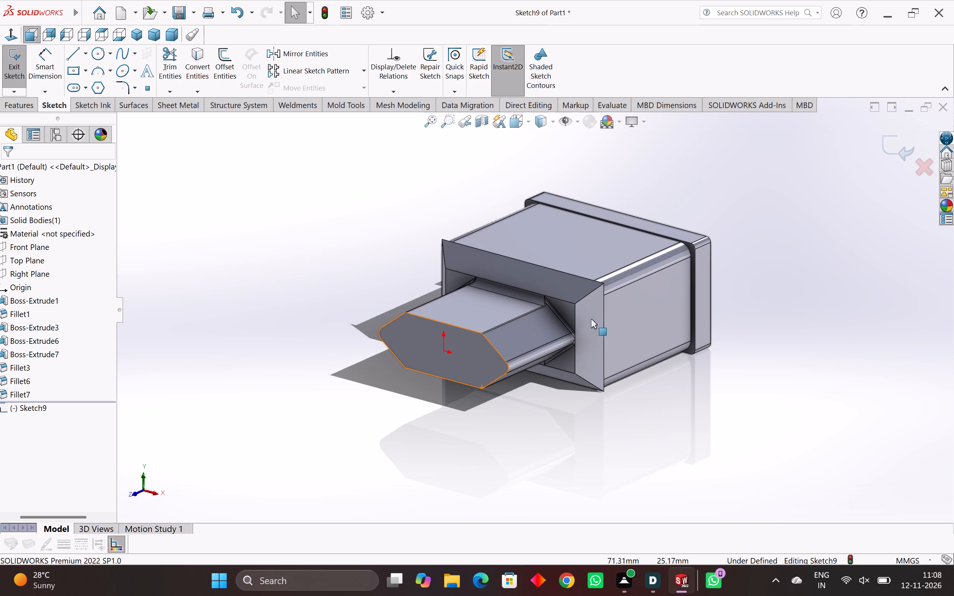
{"action": "middle_click_drag", "start_coordinate": [585, 304], "coordinate": [630, 377]}
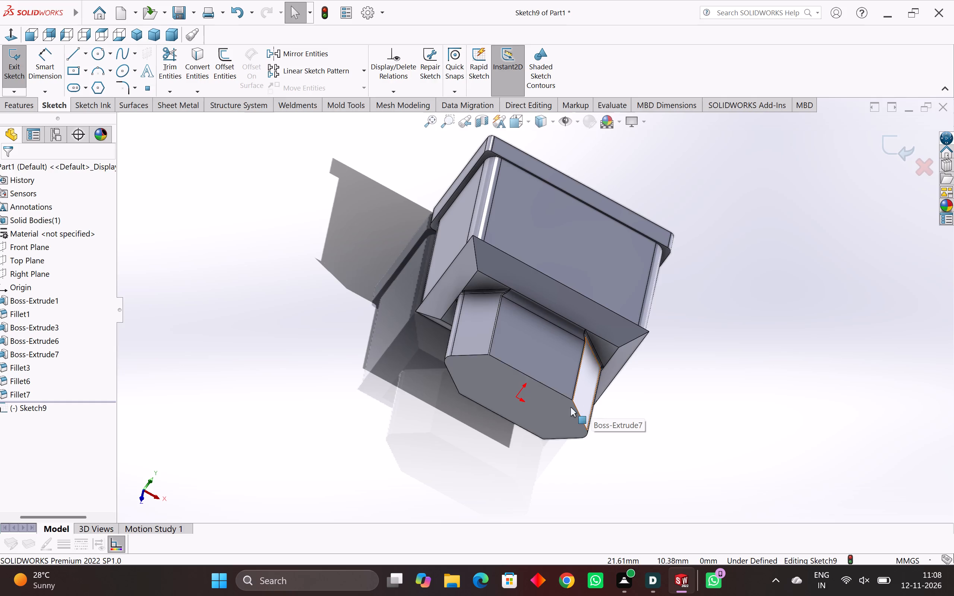
{"action": "middle_click_drag", "start_coordinate": [549, 412], "coordinate": [557, 399]}
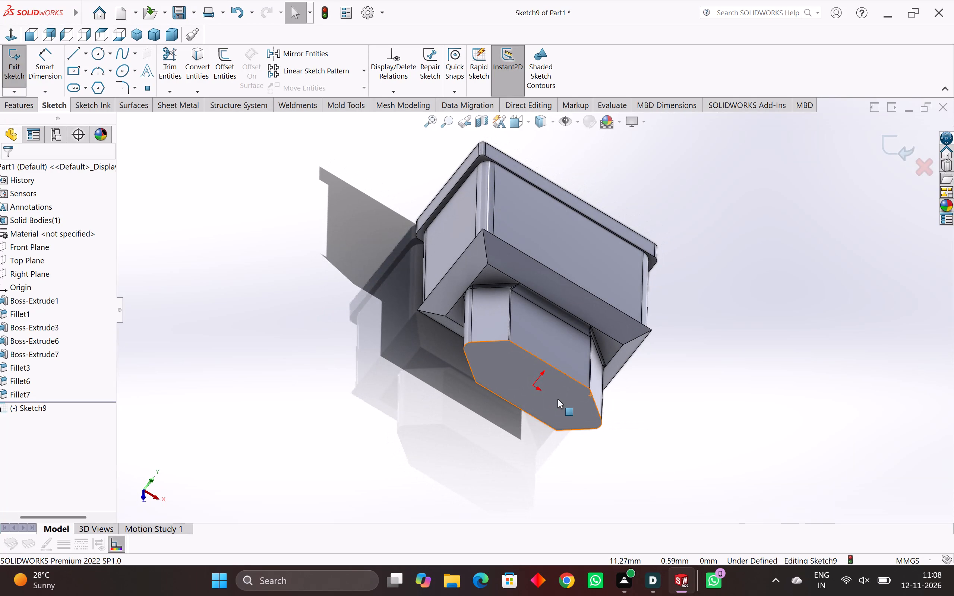
{"action": "scroll", "coordinate": [557, 399], "scroll_direction": "down", "scroll_amount": 3}
{"action": "middle_click_drag", "start_coordinate": [557, 399], "coordinate": [542, 405]}
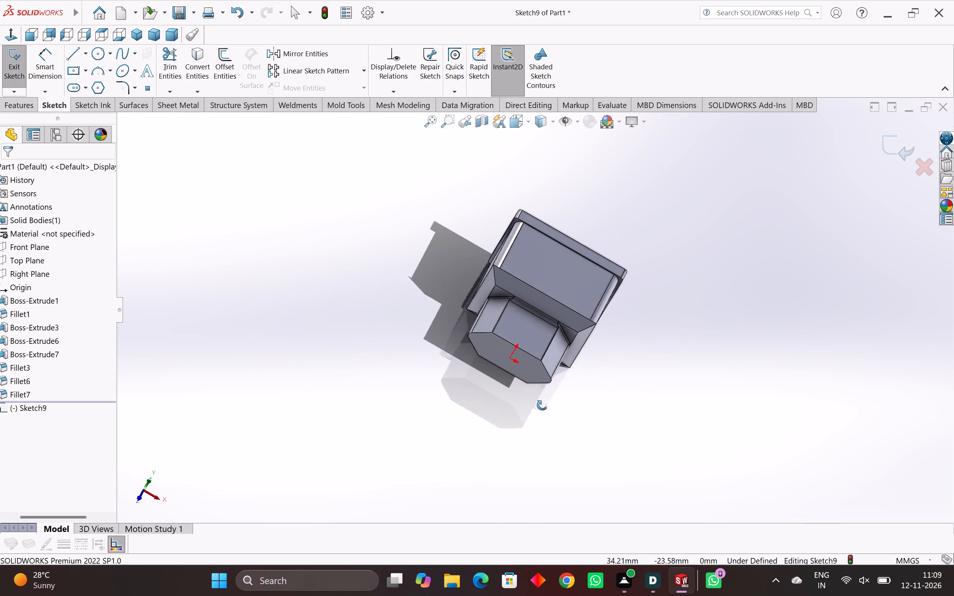
{"action": "middle_click_drag", "start_coordinate": [542, 405], "coordinate": [544, 397]}
{"action": "scroll", "coordinate": [540, 337], "scroll_direction": "up", "scroll_amount": 4}
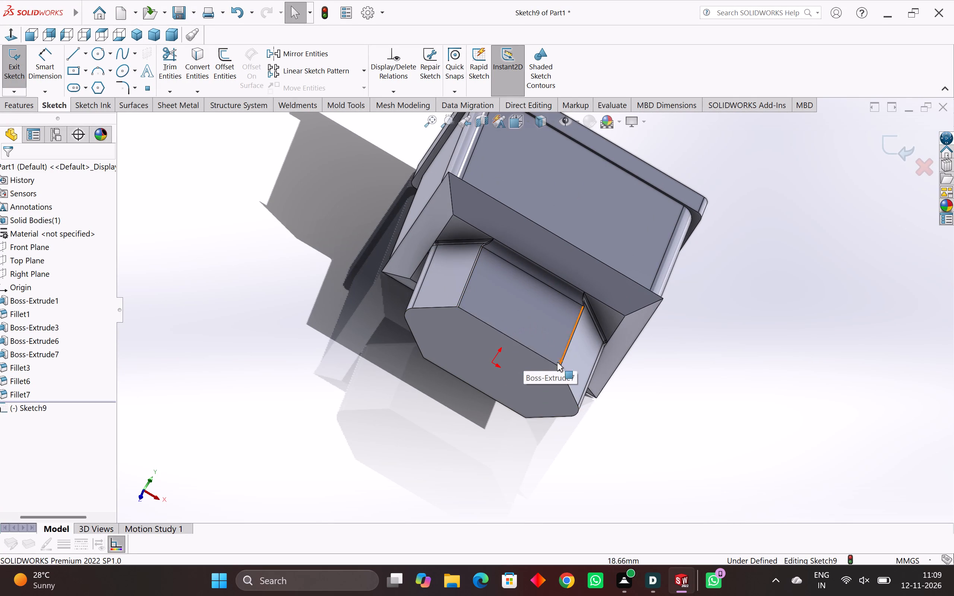
Sketch two circles, about 6.8 mm and 6.1 mm in diameter, near the end face's opposite rounded ends, level with the origin.
{"action": "middle_click_drag", "start_coordinate": [502, 371], "coordinate": [524, 374]}
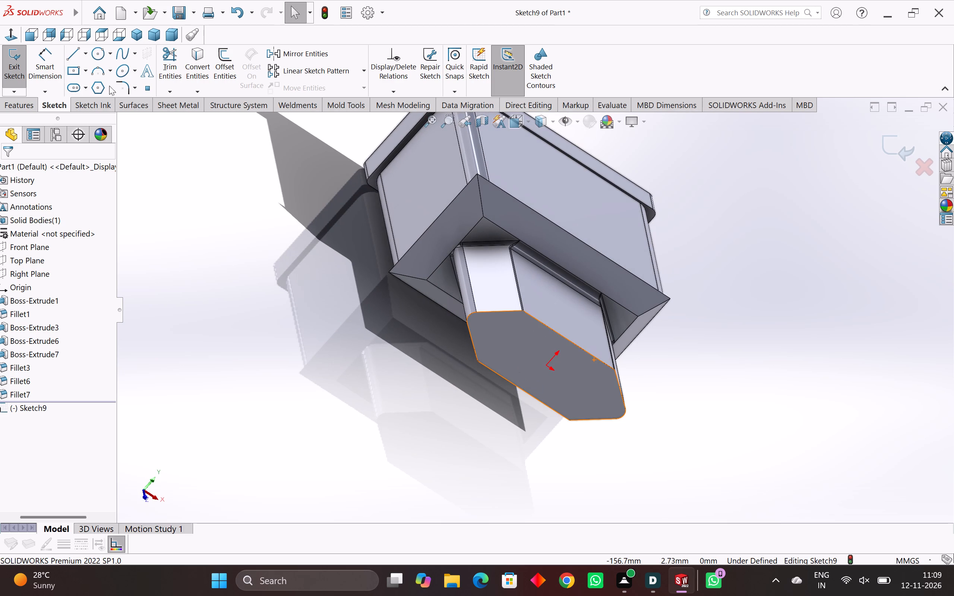
{"action": "left_click", "coordinate": [6, 37]}
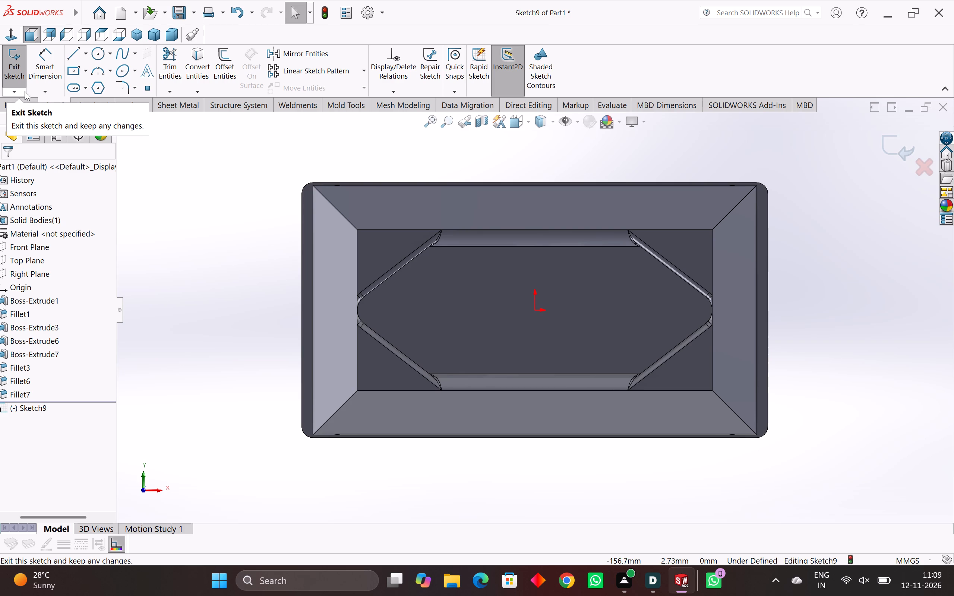
{"action": "left_click", "coordinate": [214, 216]}
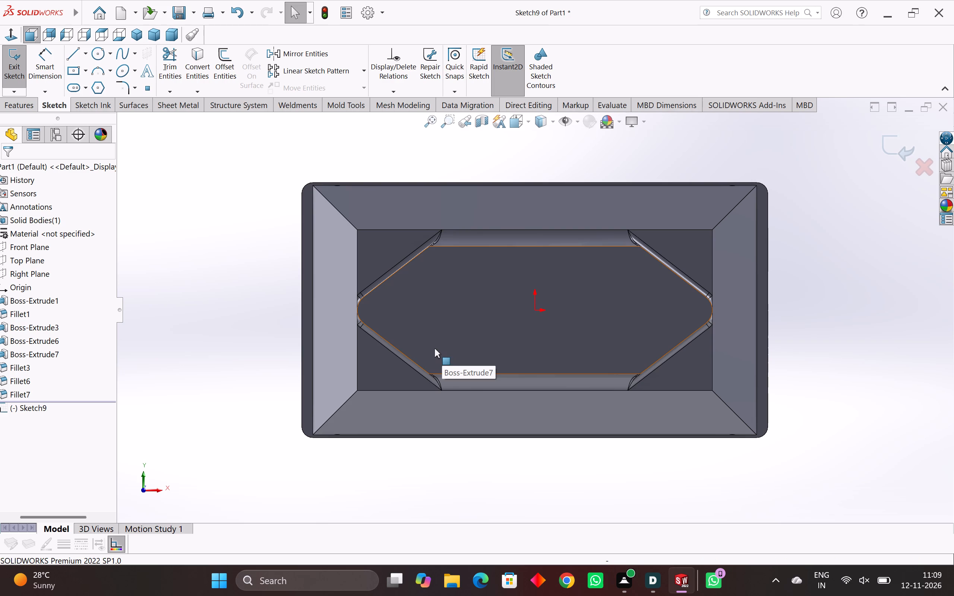
{"action": "middle_click_drag", "start_coordinate": [482, 331], "coordinate": [478, 361]}
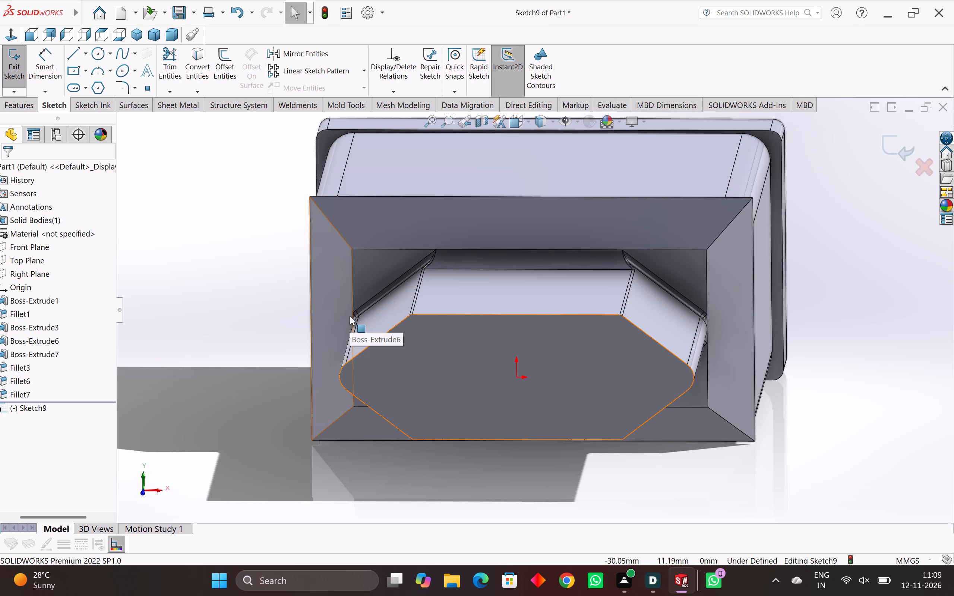
{"action": "left_click", "coordinate": [861, 206]}
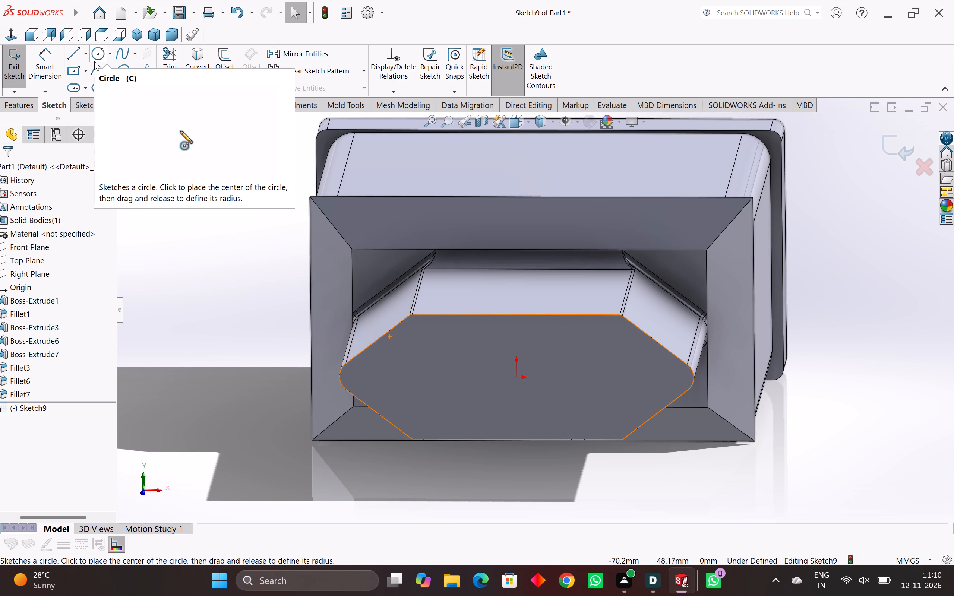
{"action": "left_click", "coordinate": [96, 52]}
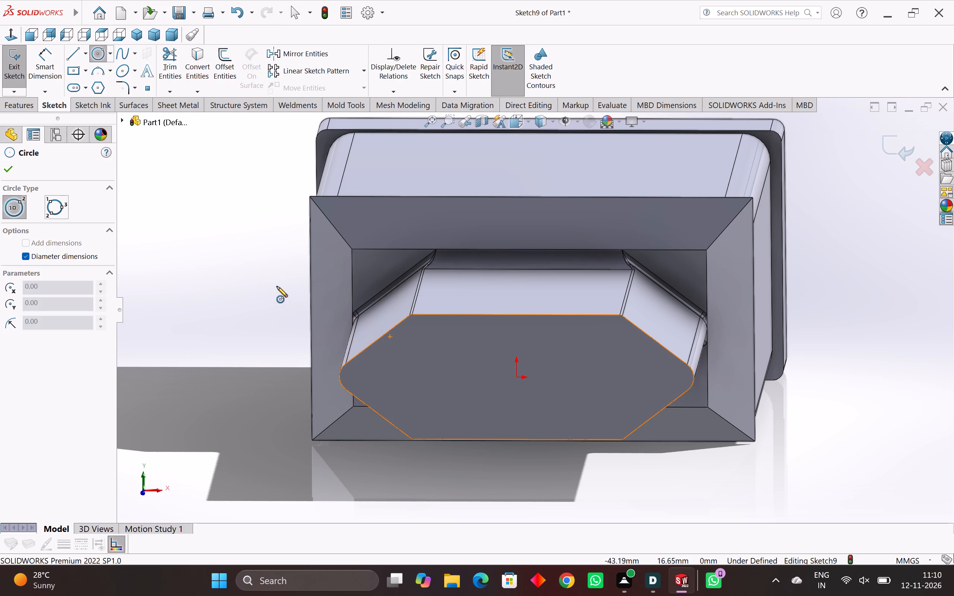
{"action": "left_click", "coordinate": [387, 378]}
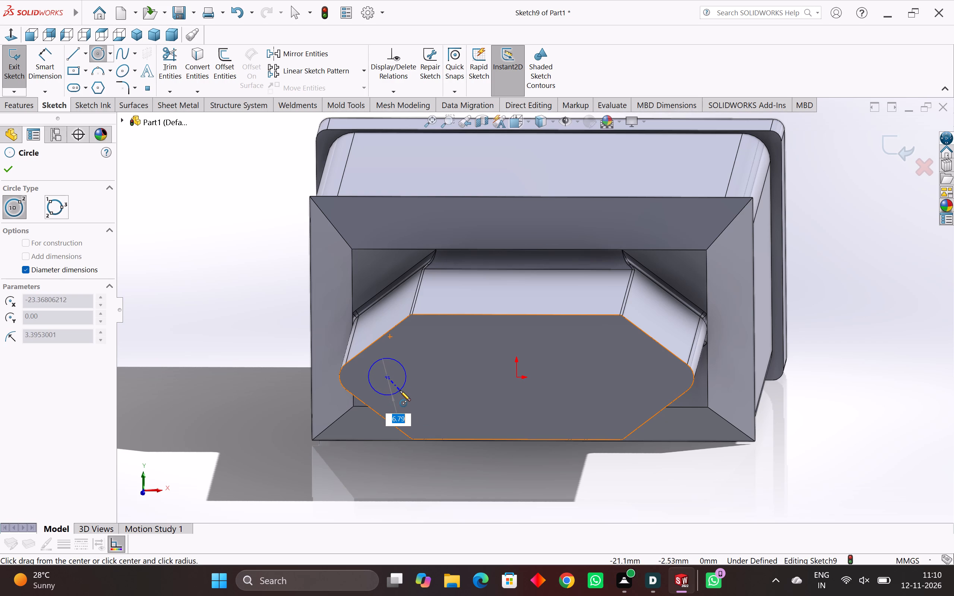
{"action": "left_click", "coordinate": [400, 390]}
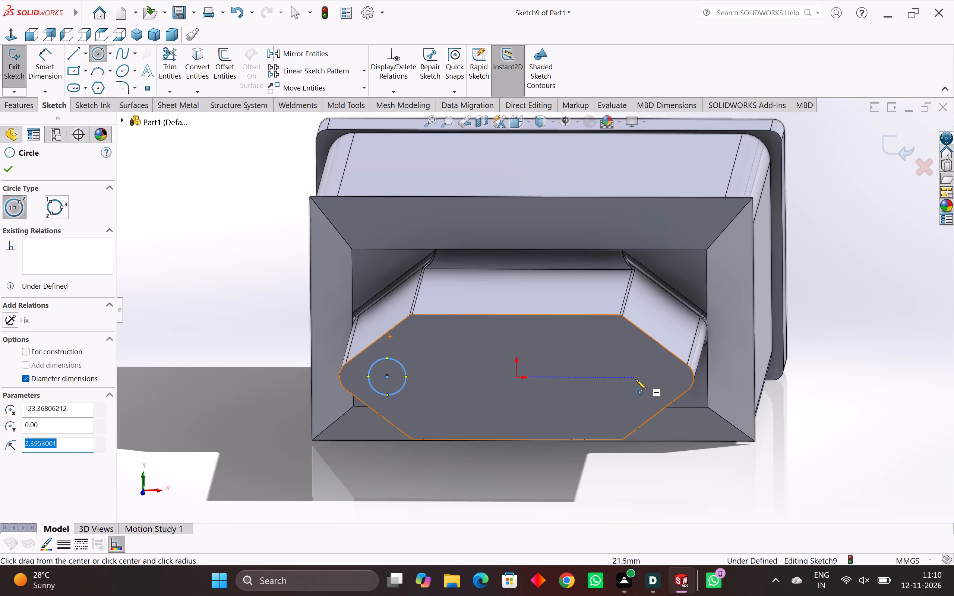
{"action": "left_click", "coordinate": [643, 379]}
{"action": "left_click", "coordinate": [656, 388]}
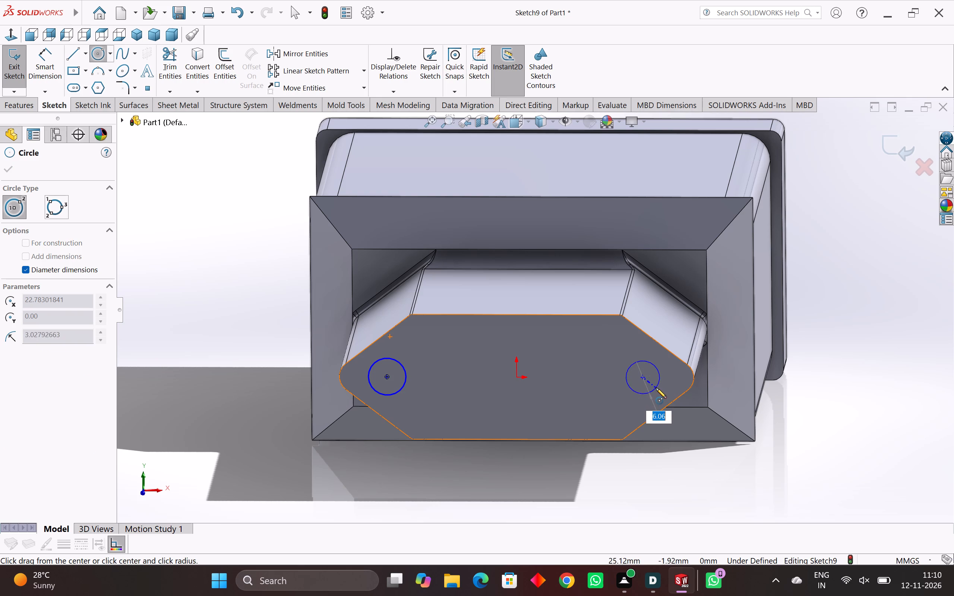
{"action": "key", "text": "Escape"}
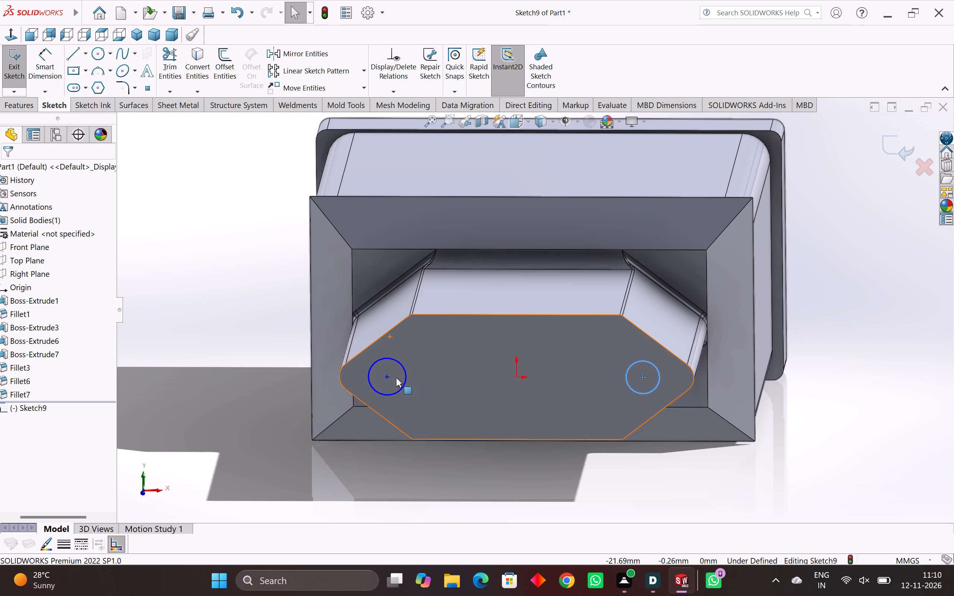
Add a Horizontal relation between the two circles' centre points.
{"action": "left_click", "coordinate": [386, 375], "text": "ctrl"}
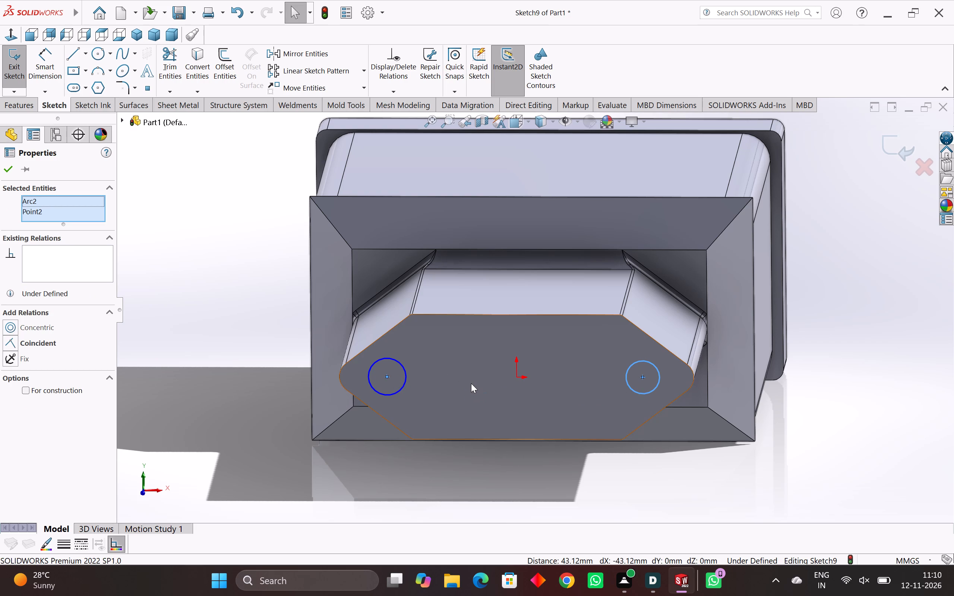
{"action": "key", "text": "Escape"}
{"action": "key", "text": "Escape"}
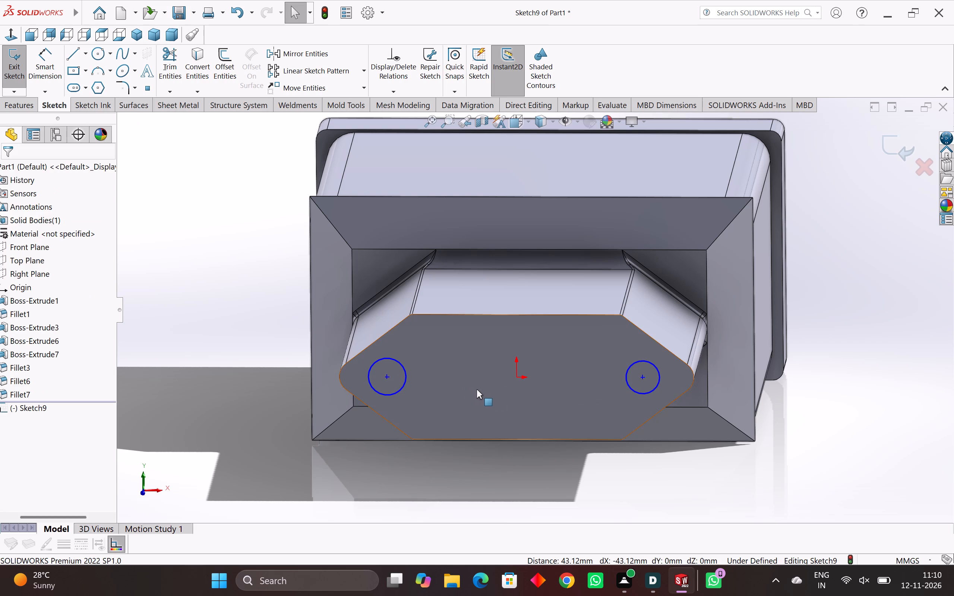
{"action": "left_click", "coordinate": [641, 376], "text": "ctrl"}
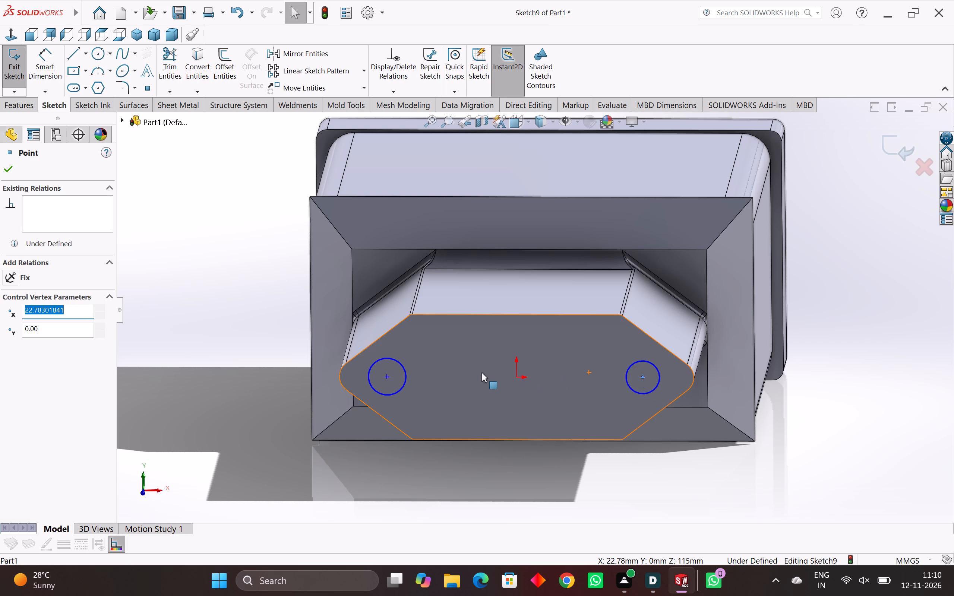
{"action": "left_click", "coordinate": [387, 376], "text": "ctrl"}
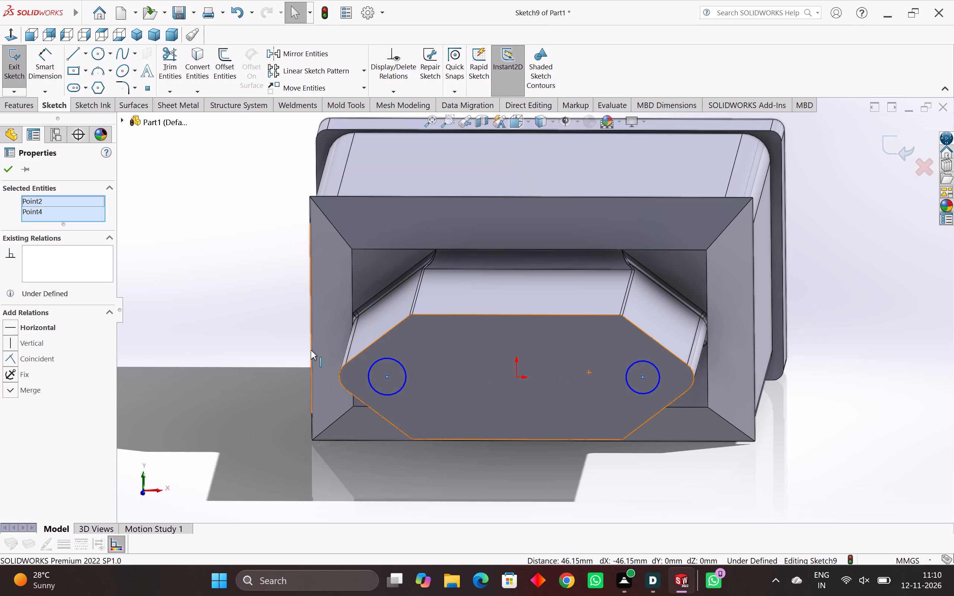
{"action": "left_click", "coordinate": [12, 330]}
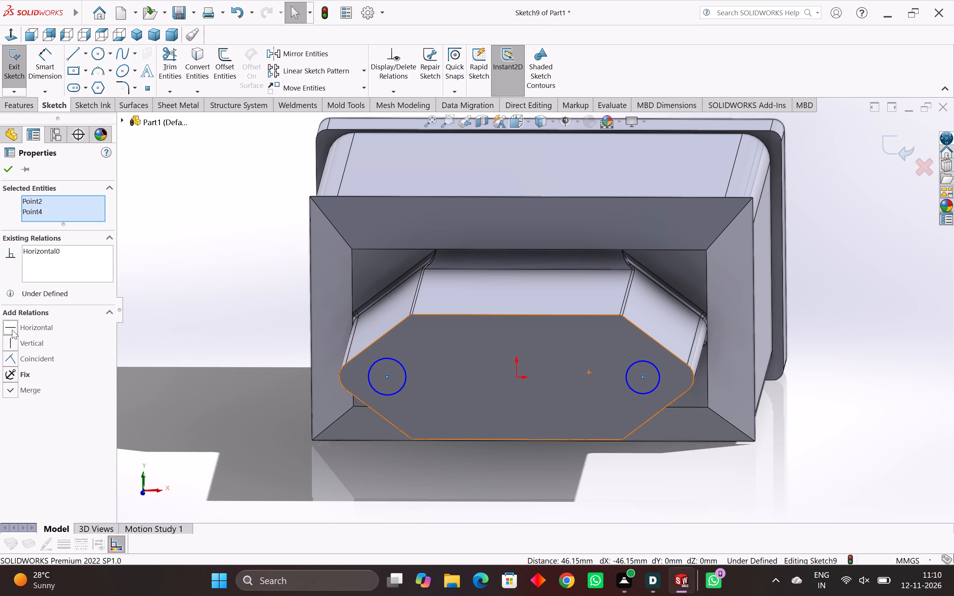
{"action": "left_click", "coordinate": [7, 173]}
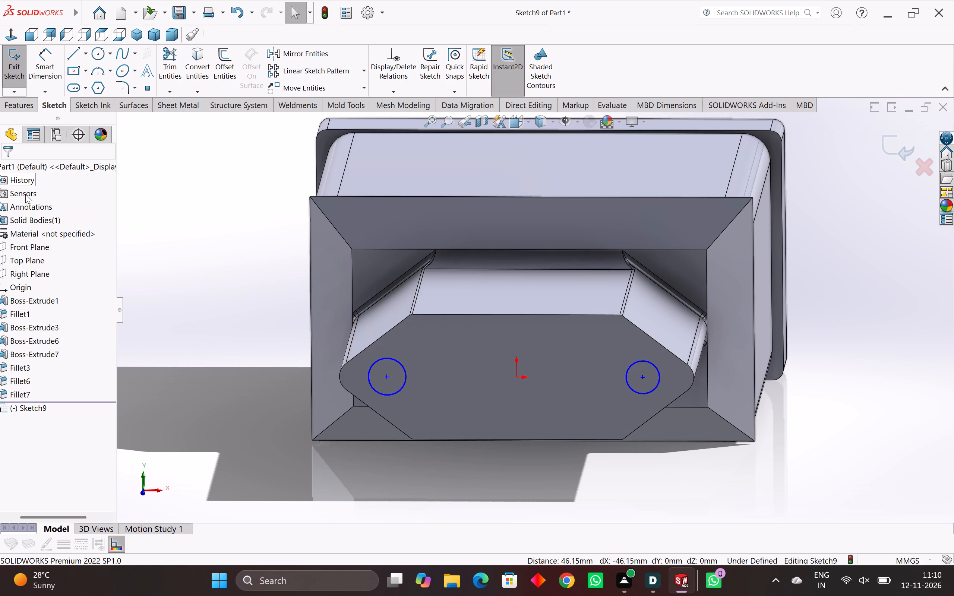
Add an Equal relation between the two circles on the end face.
{"action": "left_click", "coordinate": [395, 358], "text": "ctrl"}
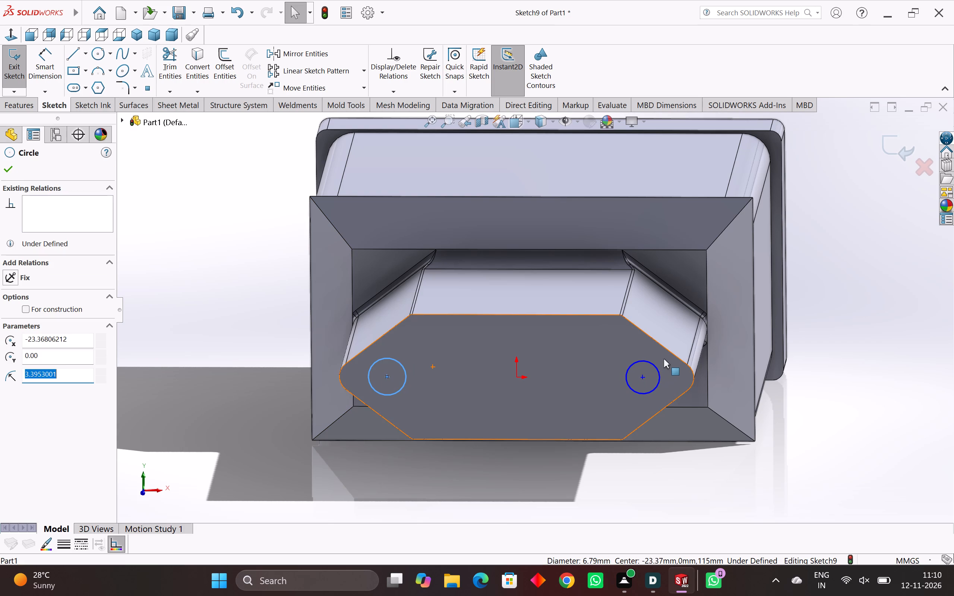
{"action": "left_click", "coordinate": [648, 361], "text": "ctrl"}
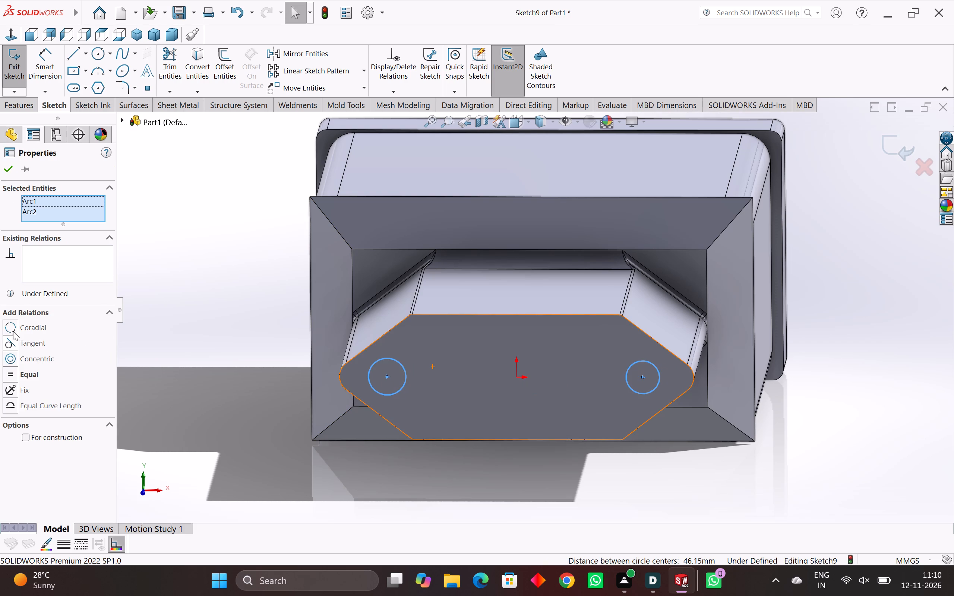
{"action": "left_click", "coordinate": [7, 372]}
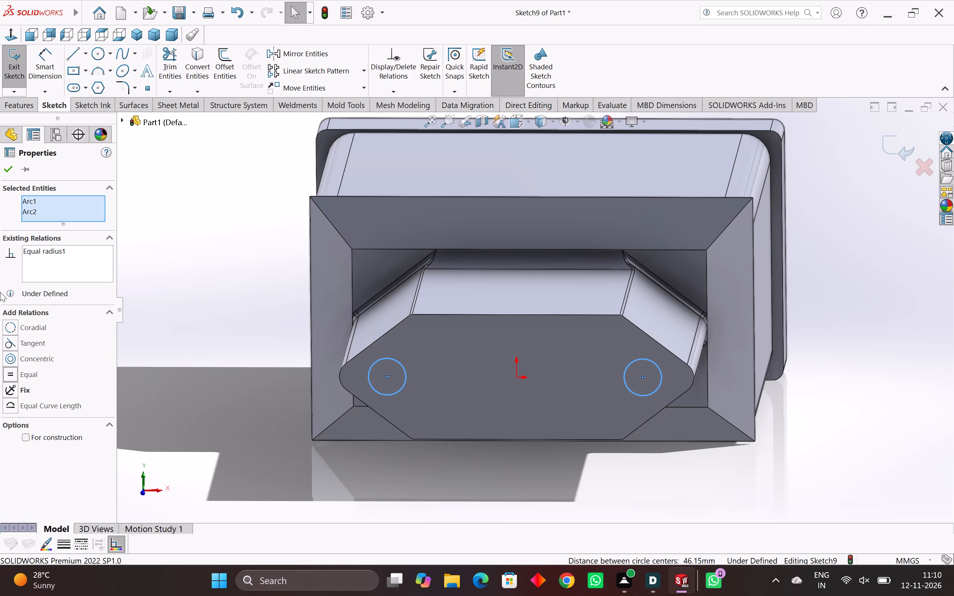
{"action": "left_click", "coordinate": [7, 171]}
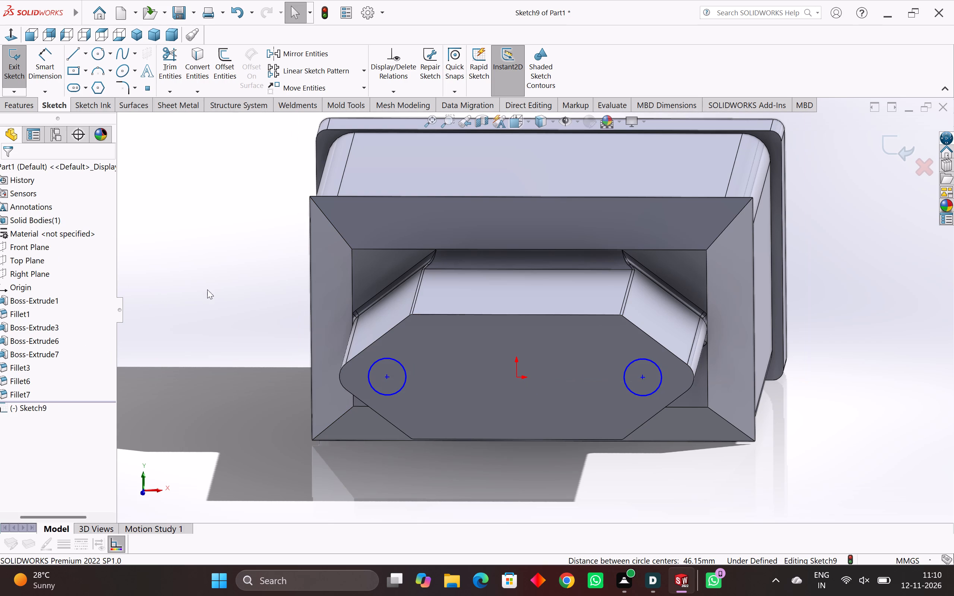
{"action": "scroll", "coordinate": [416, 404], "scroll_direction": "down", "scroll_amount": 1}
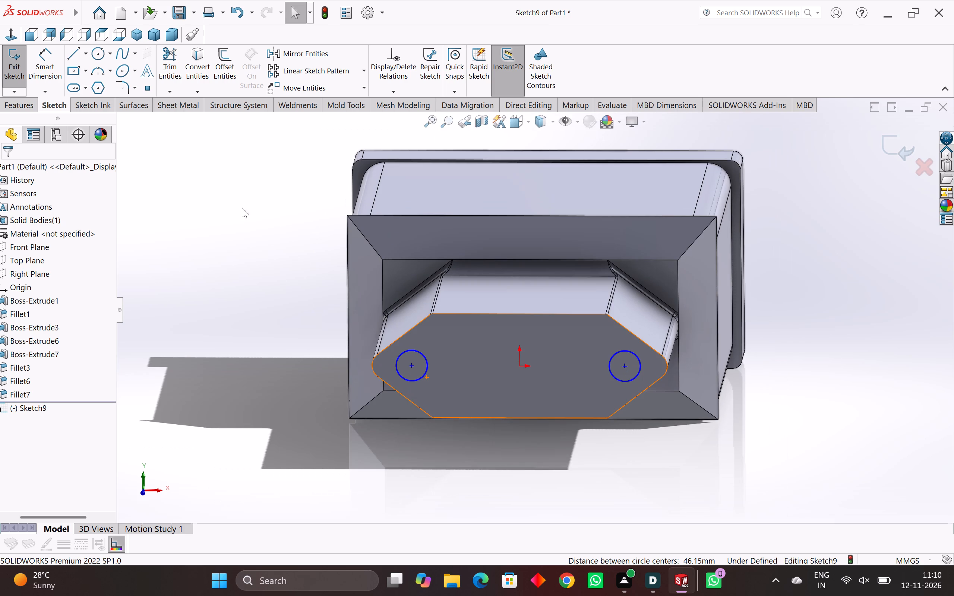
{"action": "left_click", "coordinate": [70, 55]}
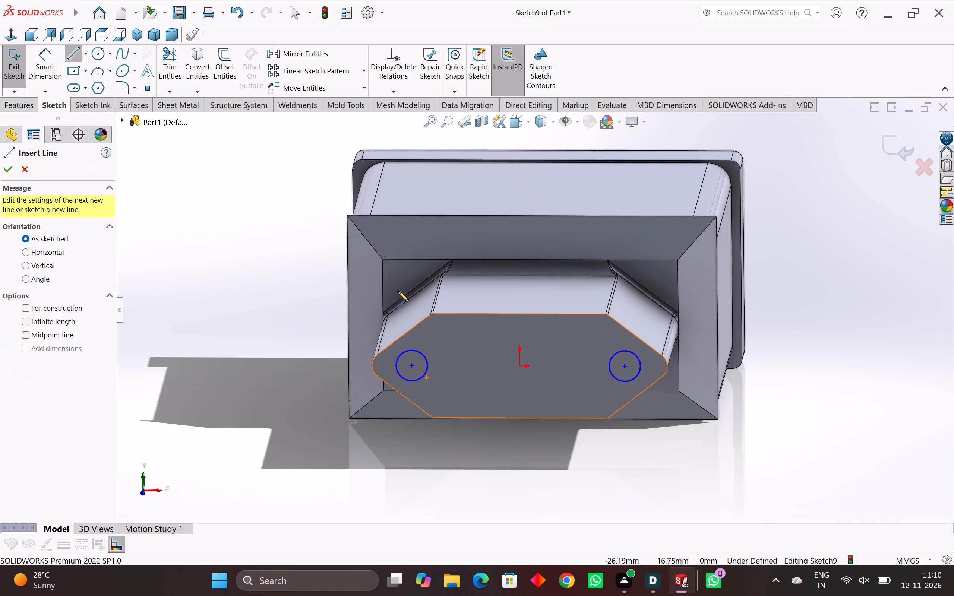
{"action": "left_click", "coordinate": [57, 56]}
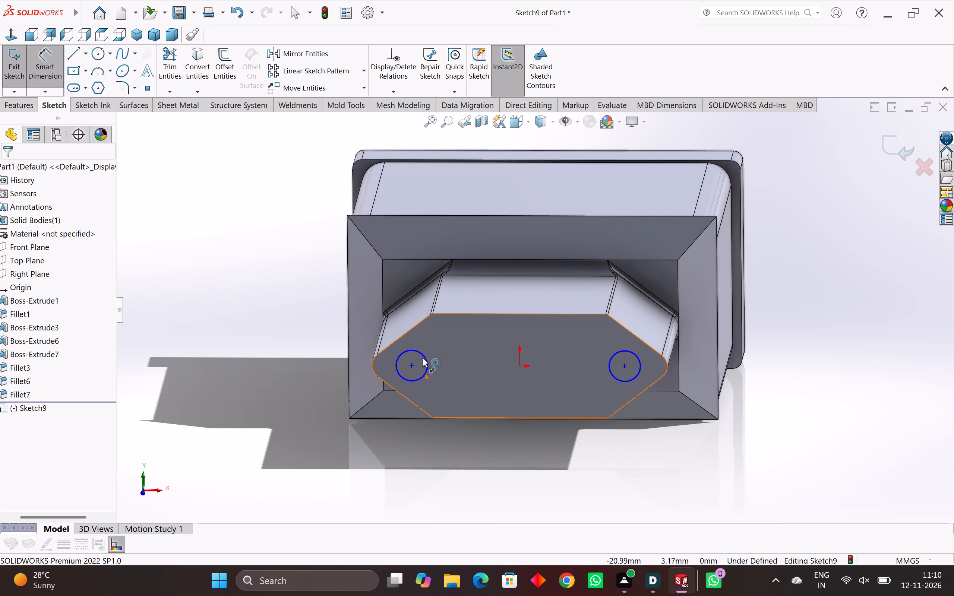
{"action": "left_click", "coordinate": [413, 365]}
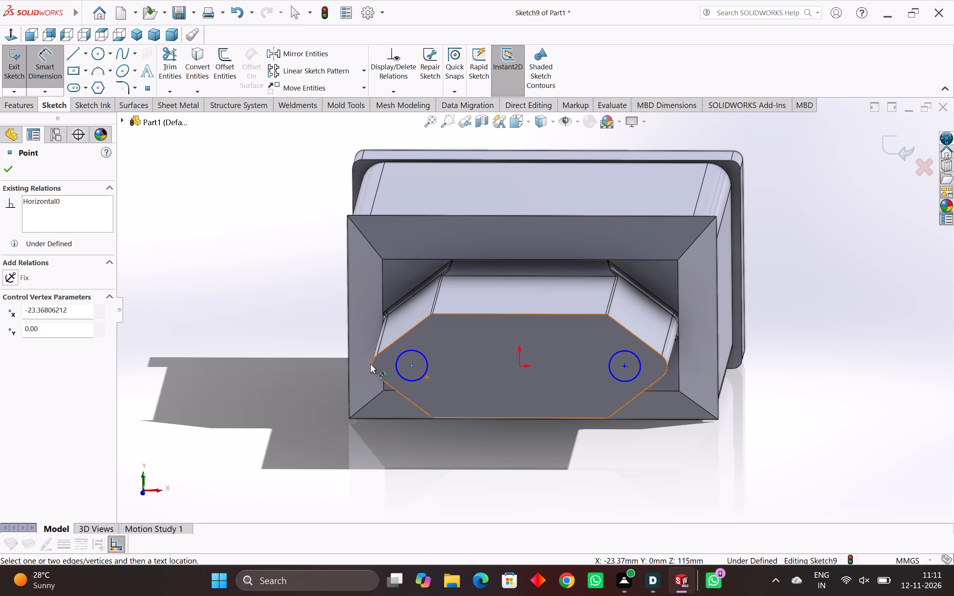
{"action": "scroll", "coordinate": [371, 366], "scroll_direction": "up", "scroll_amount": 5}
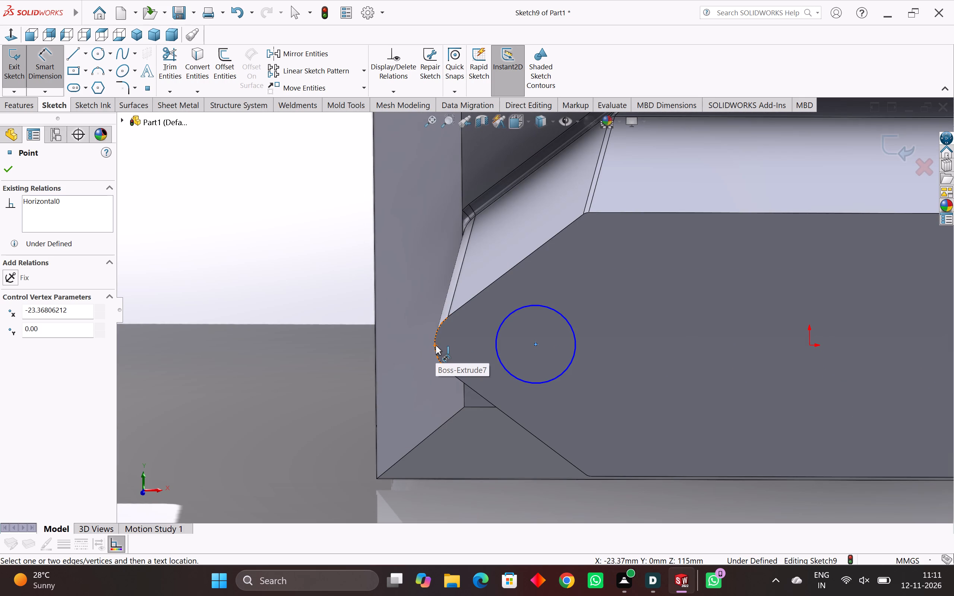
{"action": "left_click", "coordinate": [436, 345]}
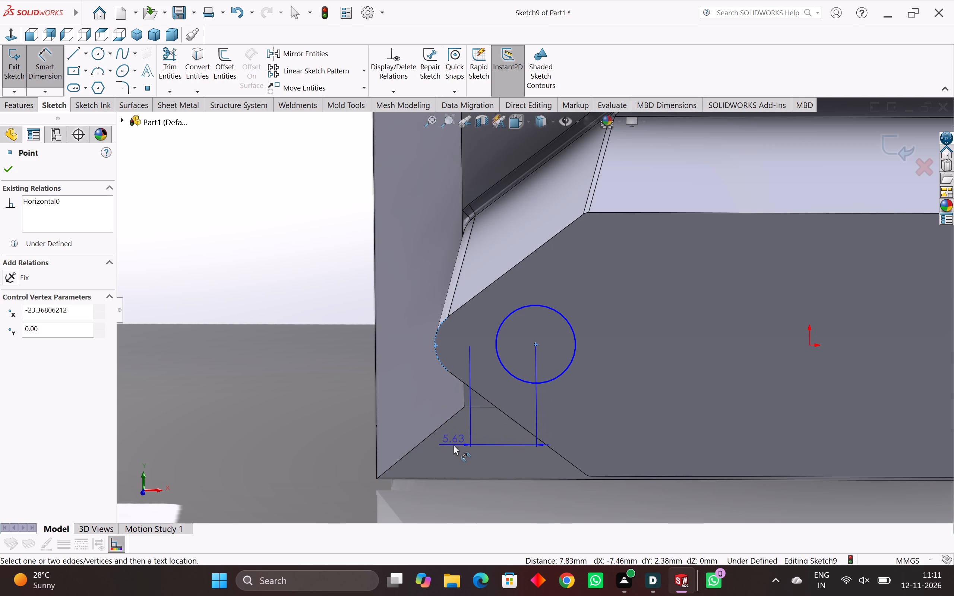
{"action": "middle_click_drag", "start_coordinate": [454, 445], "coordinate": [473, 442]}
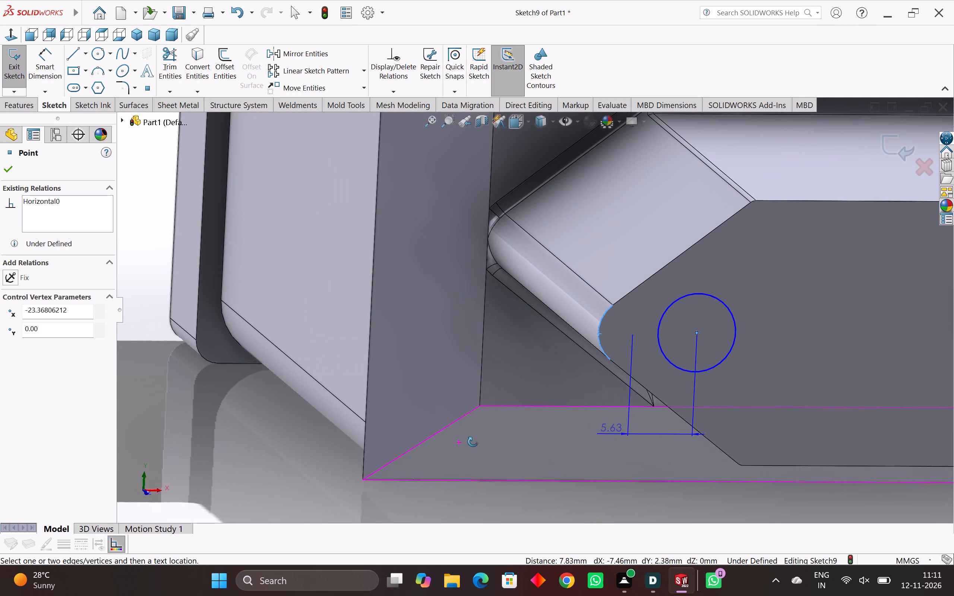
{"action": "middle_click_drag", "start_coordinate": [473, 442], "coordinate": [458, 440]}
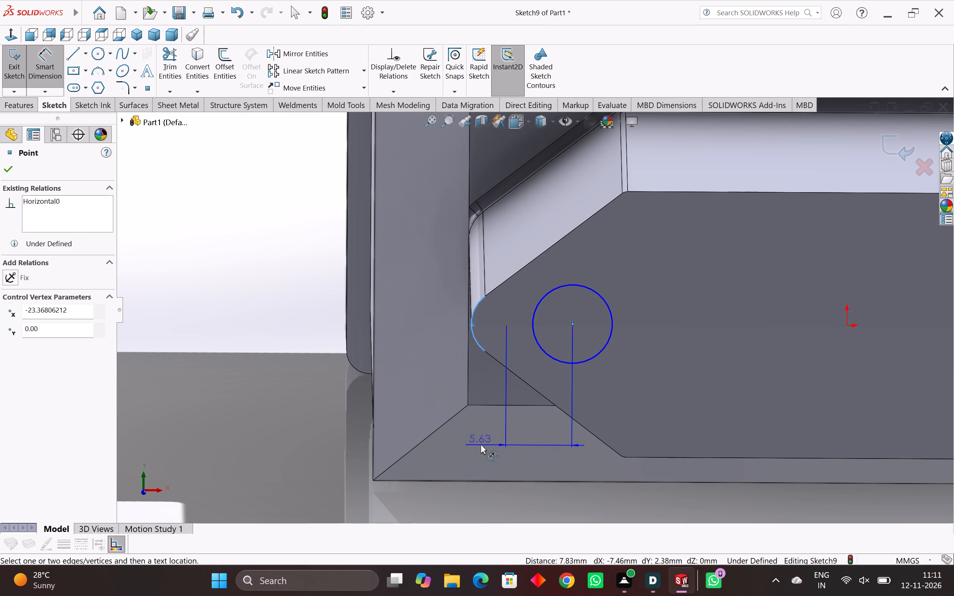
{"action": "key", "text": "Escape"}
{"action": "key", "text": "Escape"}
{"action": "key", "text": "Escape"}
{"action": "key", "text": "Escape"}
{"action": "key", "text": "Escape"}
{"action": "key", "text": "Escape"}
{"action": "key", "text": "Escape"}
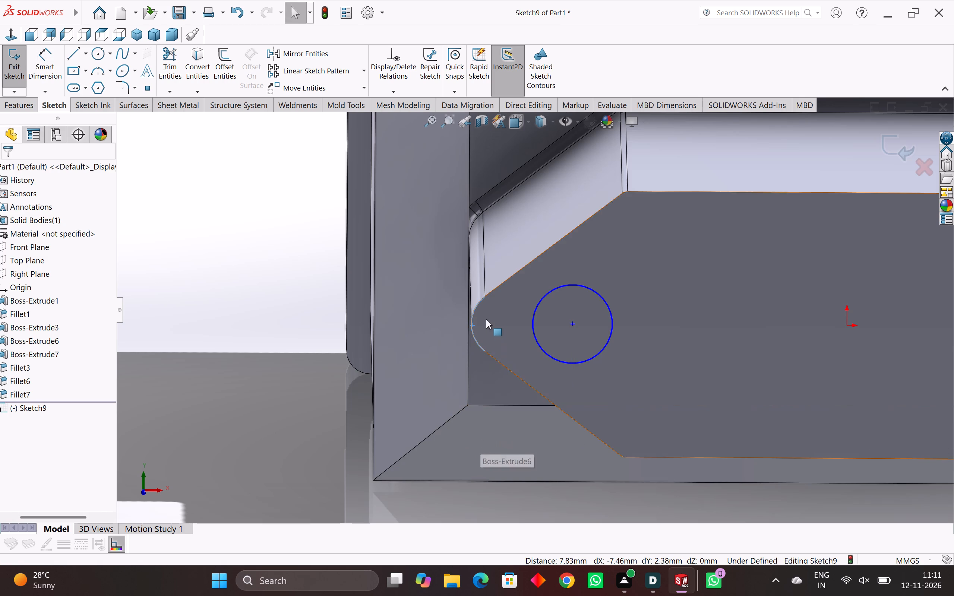
Sketch a vertical construction line about 2.4 mm long, downward from the midpoint of the end face's rounded end on the negative X side.
{"action": "scroll", "coordinate": [486, 319], "scroll_direction": "down", "scroll_amount": 2}
{"action": "scroll", "coordinate": [486, 319], "scroll_direction": "up", "scroll_amount": 2}
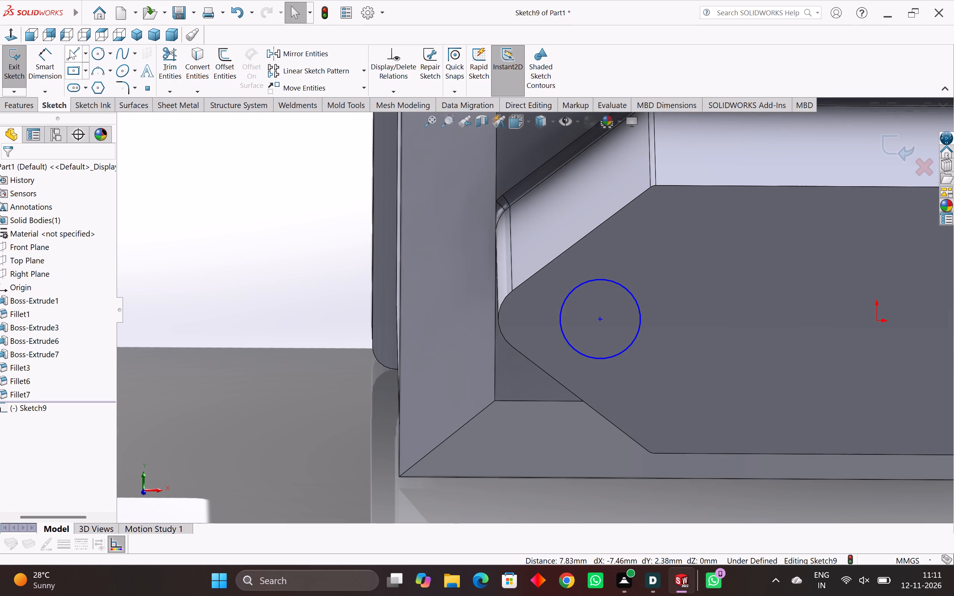
{"action": "left_click", "coordinate": [86, 56]}
{"action": "left_click", "coordinate": [91, 89]}
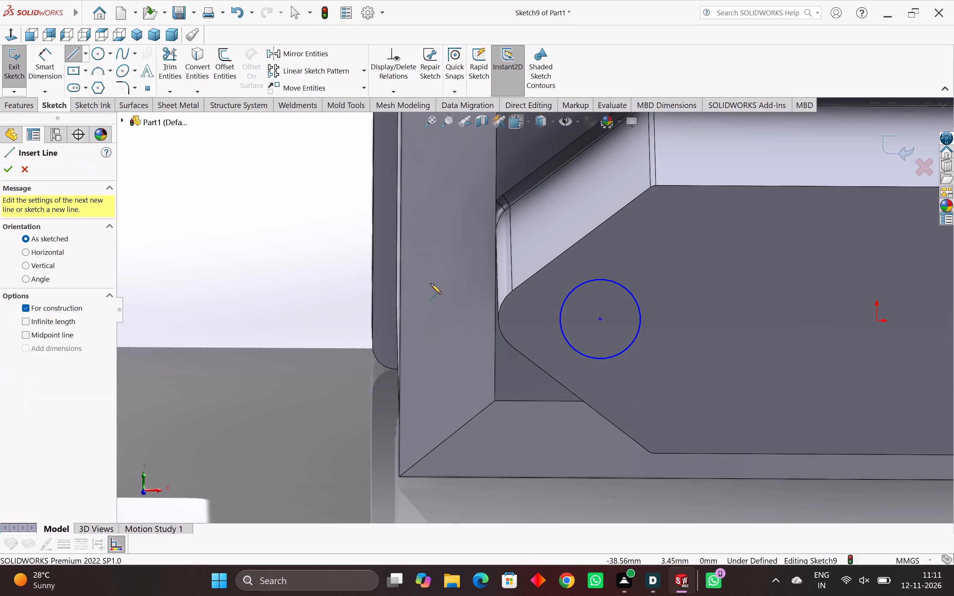
{"action": "left_click", "coordinate": [498, 318]}
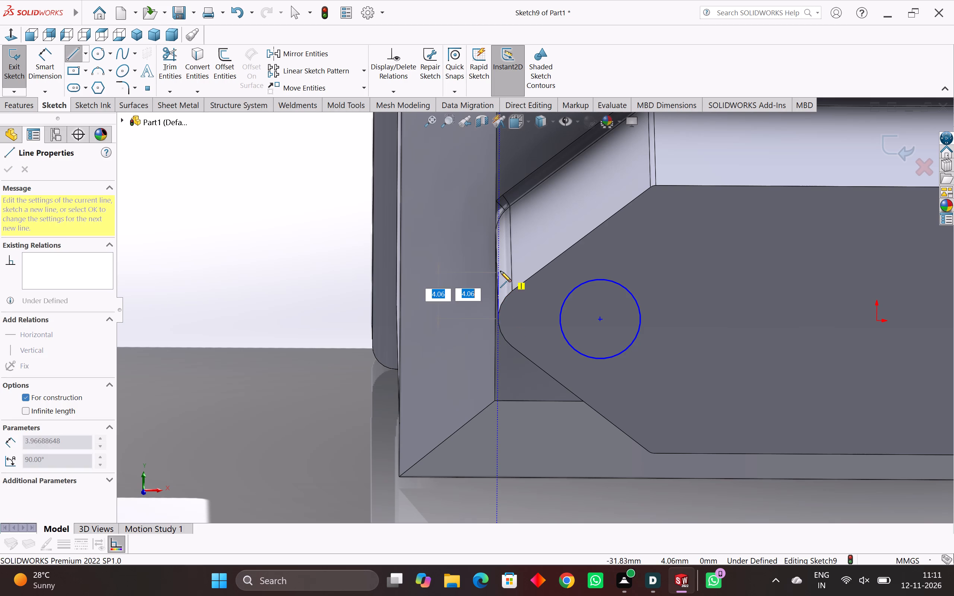
{"action": "left_click", "coordinate": [498, 346]}
{"action": "key", "text": "Escape"}
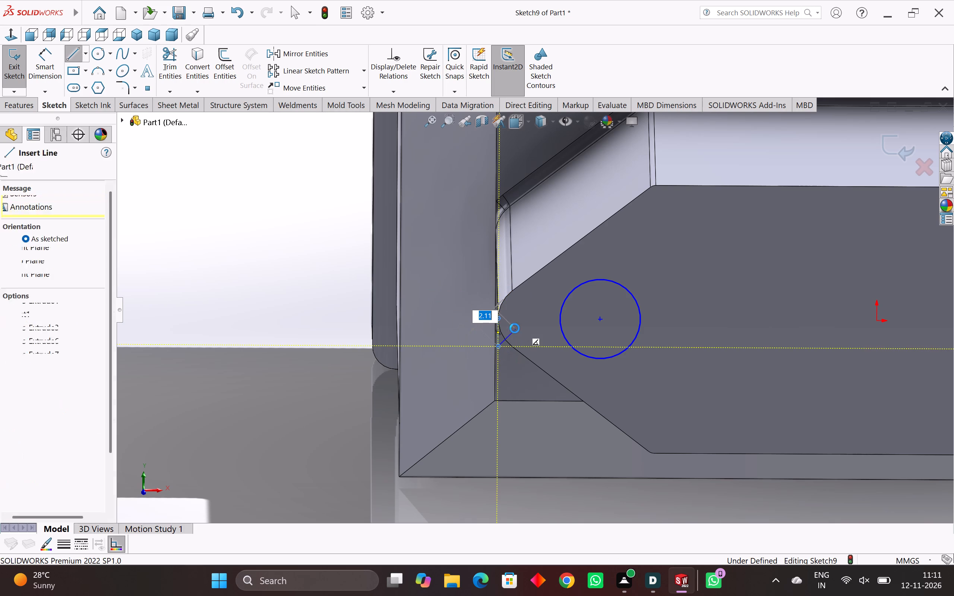
{"action": "key", "text": "Escape"}
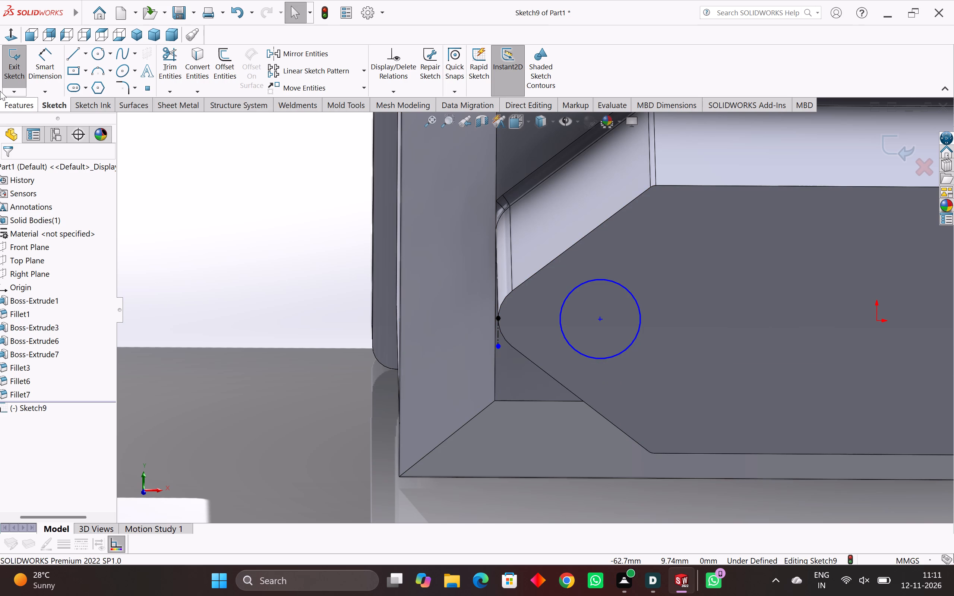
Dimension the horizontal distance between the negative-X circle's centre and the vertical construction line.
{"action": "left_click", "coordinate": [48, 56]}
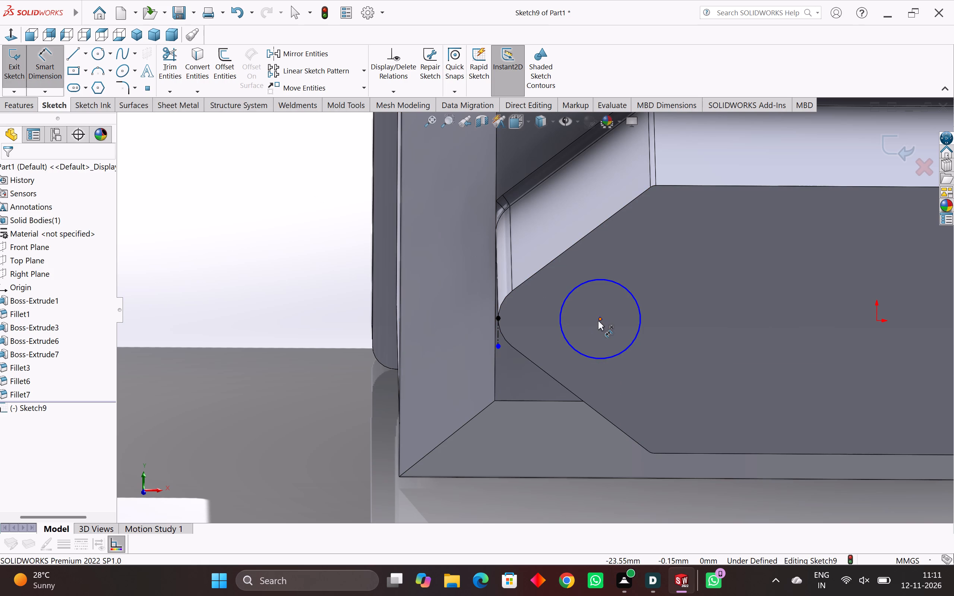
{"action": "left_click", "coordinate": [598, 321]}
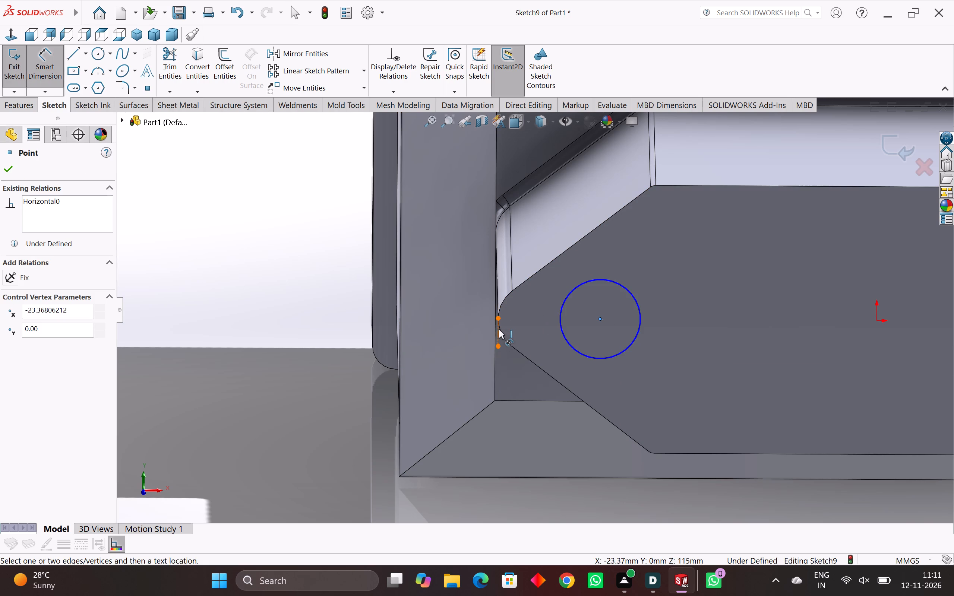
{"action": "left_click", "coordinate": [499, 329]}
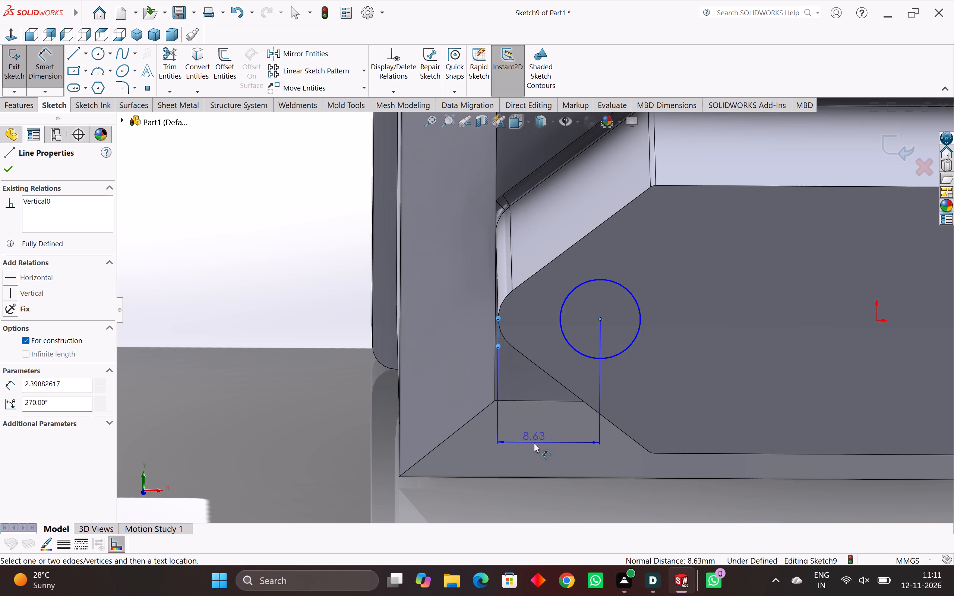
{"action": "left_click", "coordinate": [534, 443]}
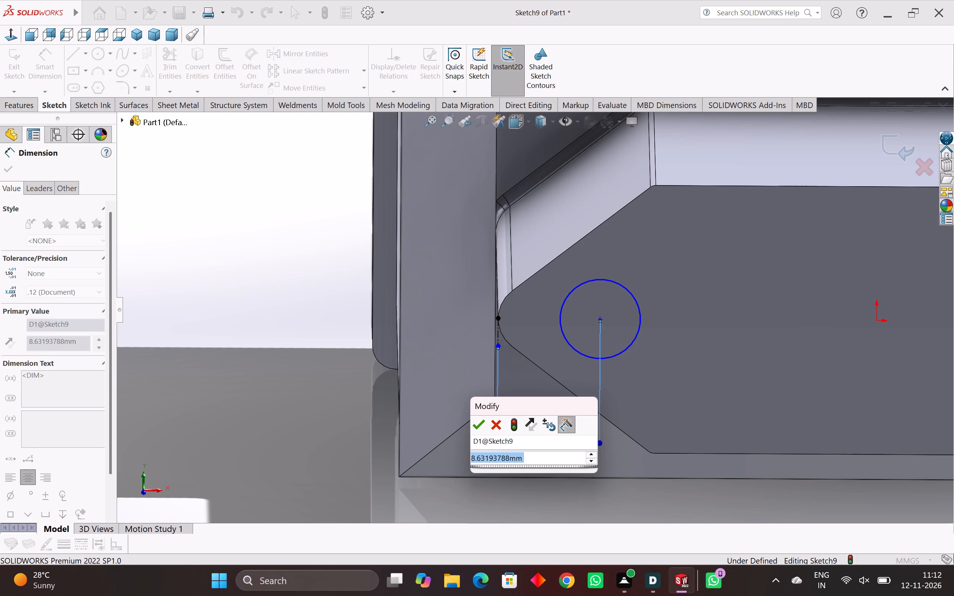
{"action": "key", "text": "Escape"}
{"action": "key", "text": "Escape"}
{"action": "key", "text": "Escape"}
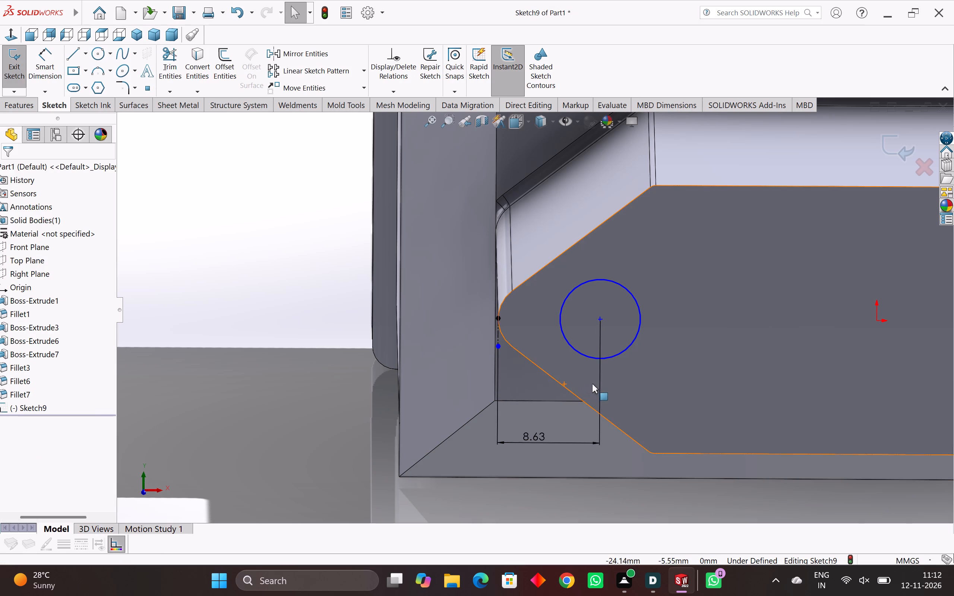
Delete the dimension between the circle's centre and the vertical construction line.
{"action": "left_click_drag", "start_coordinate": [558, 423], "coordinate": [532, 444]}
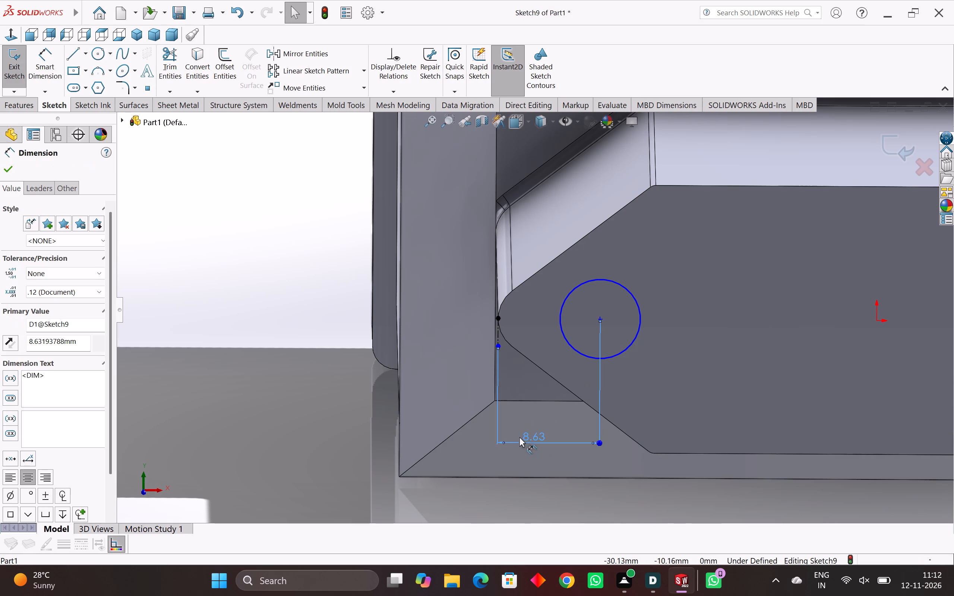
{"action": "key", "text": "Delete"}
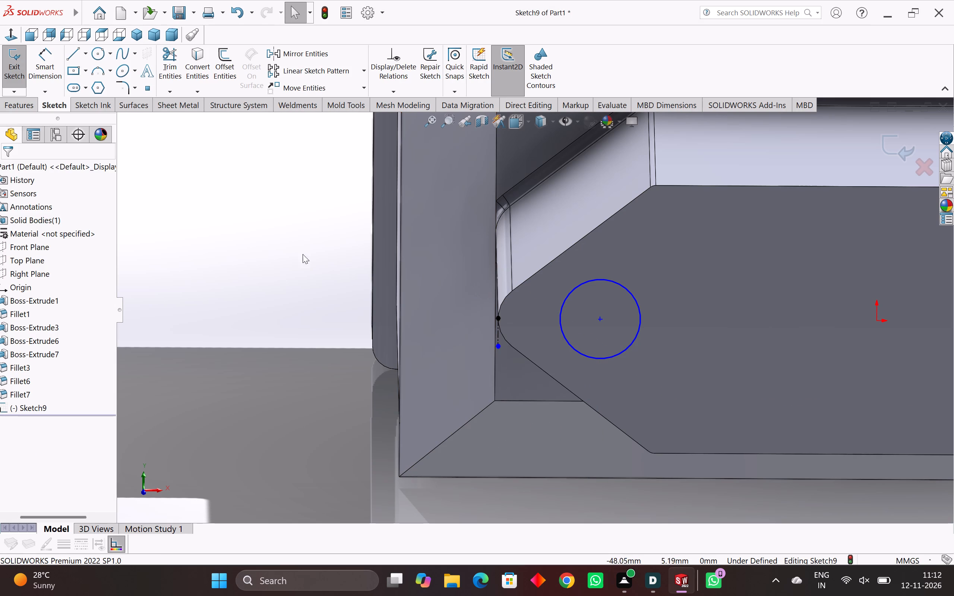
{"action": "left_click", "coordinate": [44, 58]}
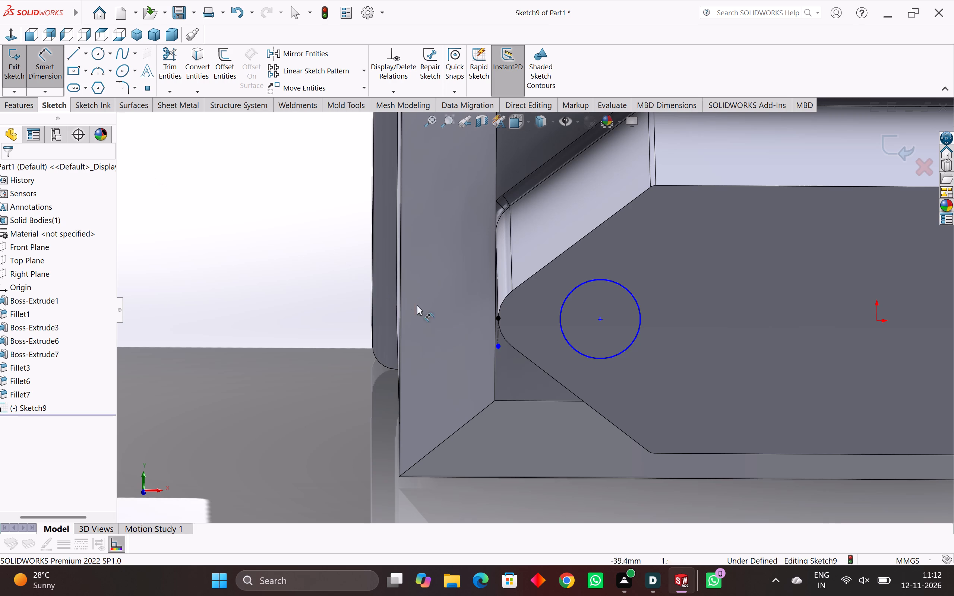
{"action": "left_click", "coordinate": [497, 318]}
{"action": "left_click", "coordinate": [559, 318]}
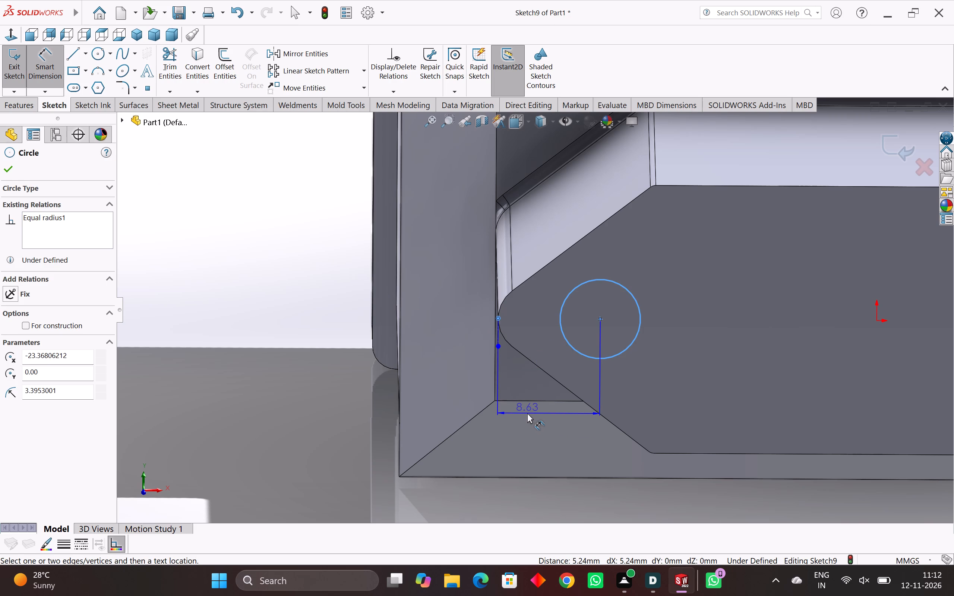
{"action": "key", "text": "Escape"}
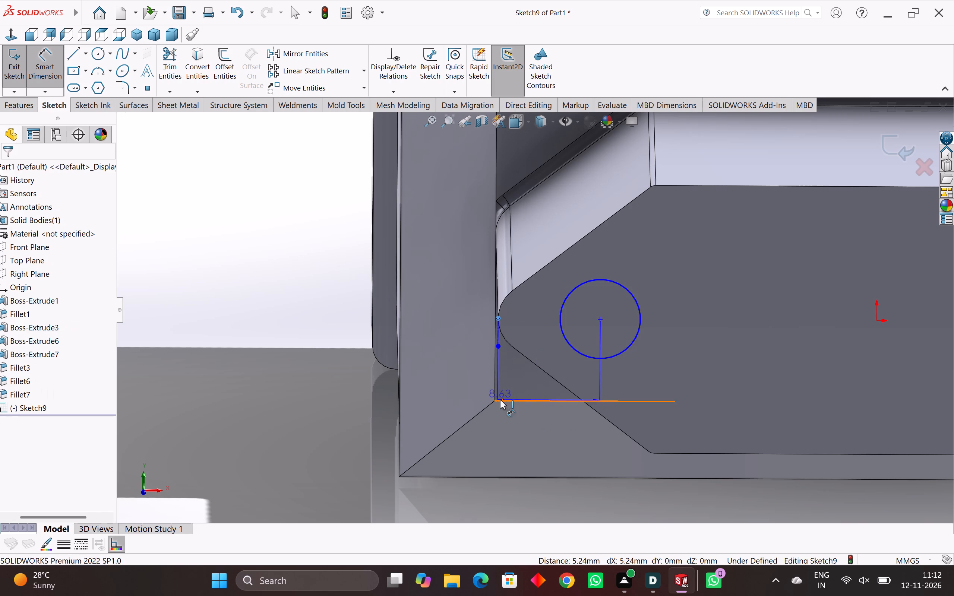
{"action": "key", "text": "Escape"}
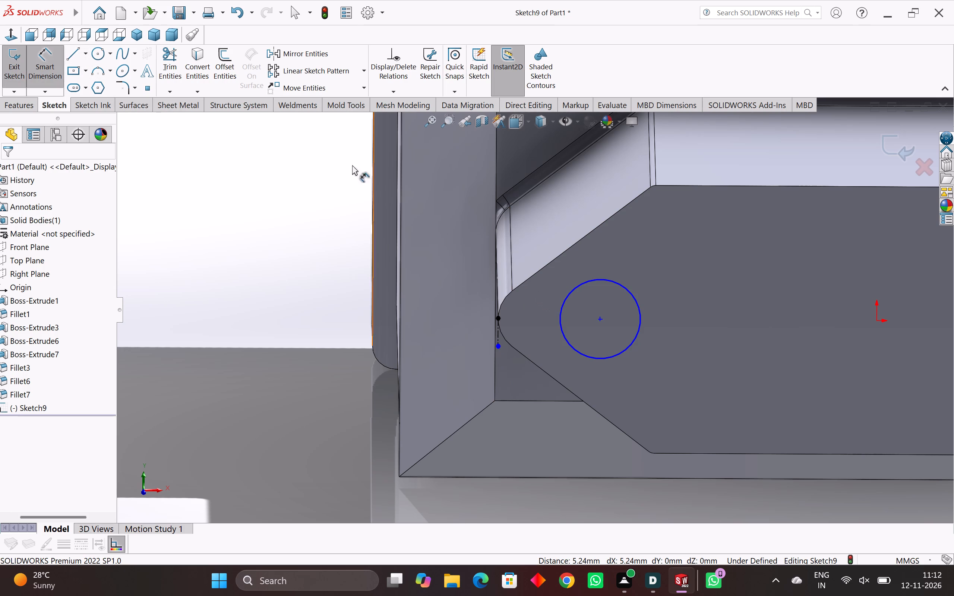
Sketch a horizontal construction line about 3.4 mm long from the negative-X circle's centre to its circumference, towards the nearby rounded end.
{"action": "left_click", "coordinate": [90, 57]}
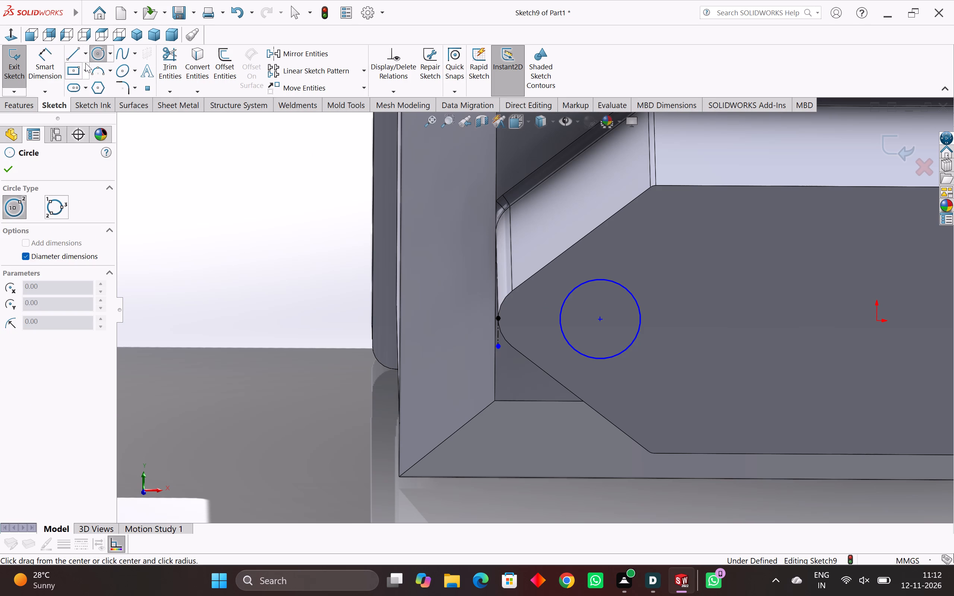
{"action": "left_click", "coordinate": [106, 57]}
{"action": "left_click", "coordinate": [87, 57]}
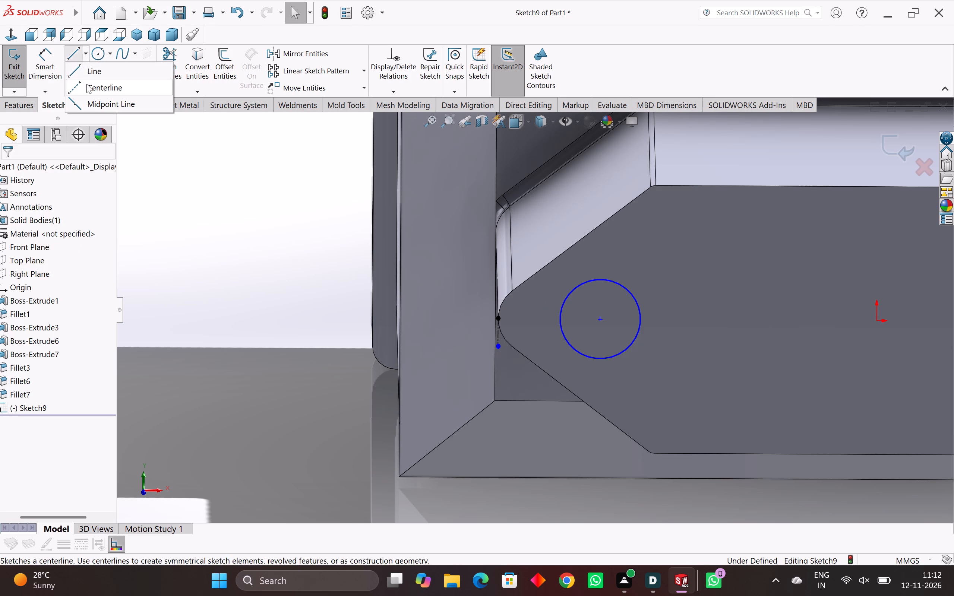
{"action": "left_click", "coordinate": [86, 84]}
{"action": "left_click", "coordinate": [601, 319]}
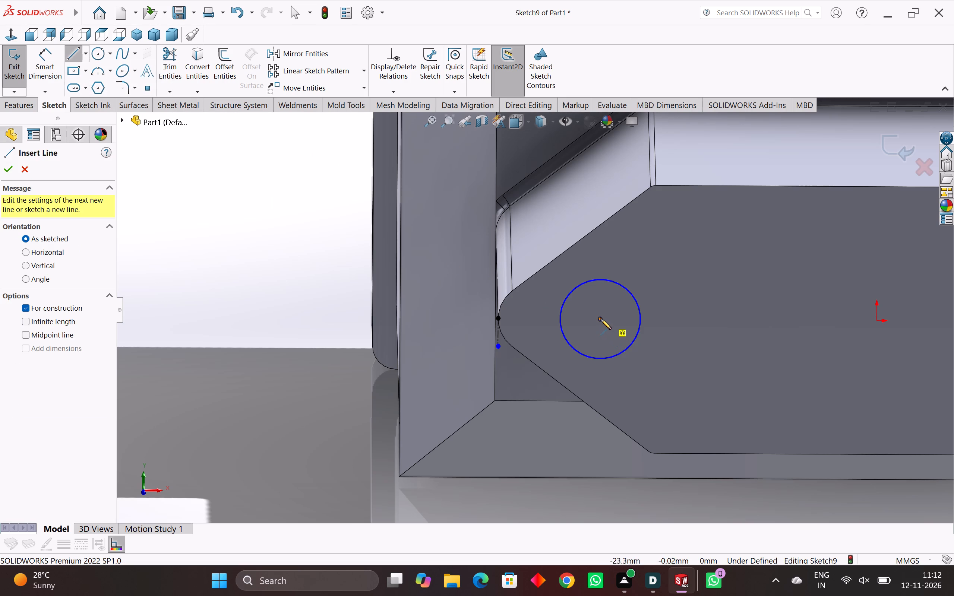
{"action": "left_click", "coordinate": [562, 318]}
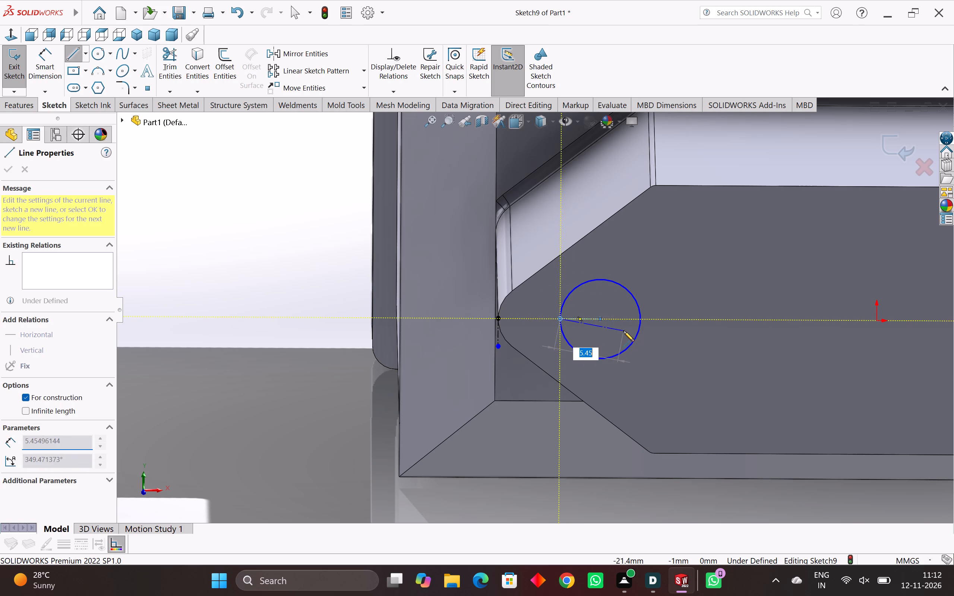
{"action": "key", "text": "Escape"}
{"action": "key", "text": "Escape"}
{"action": "key", "text": "Escape"}
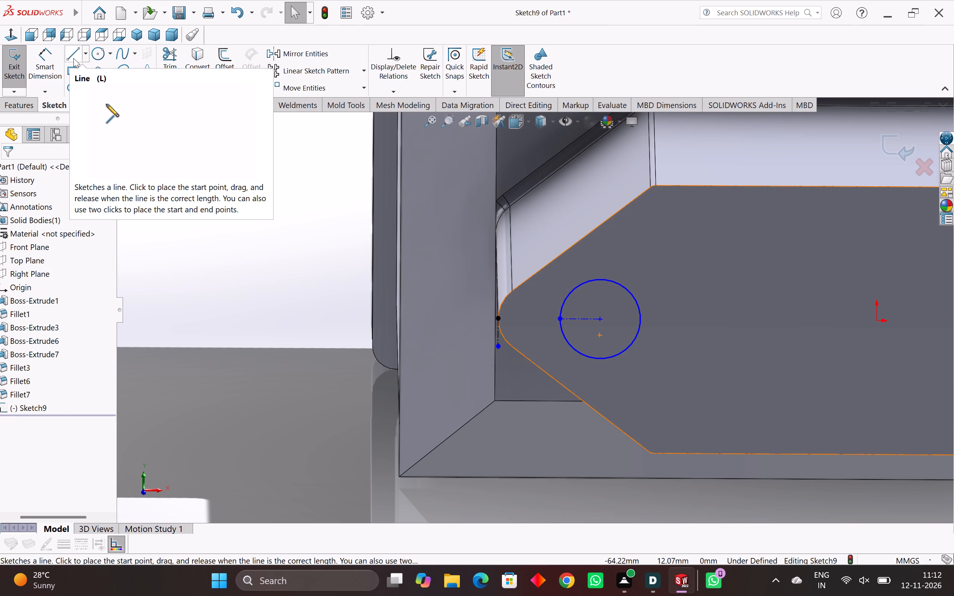
Dimension the rounded end's midpoint to the horizontal construction line's endpoint on the circle at 15 mm.
{"action": "left_click", "coordinate": [54, 60]}
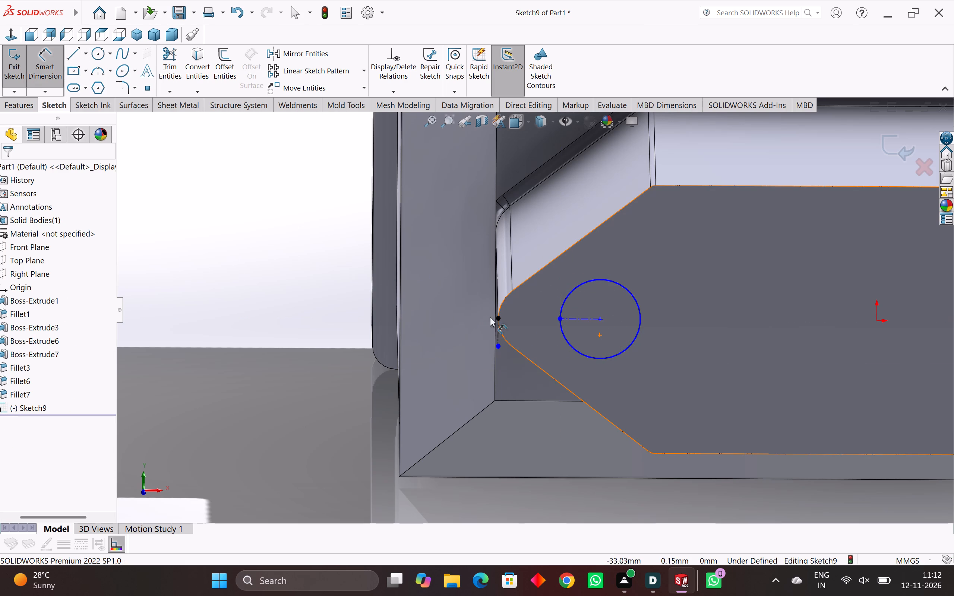
{"action": "left_click", "coordinate": [499, 317]}
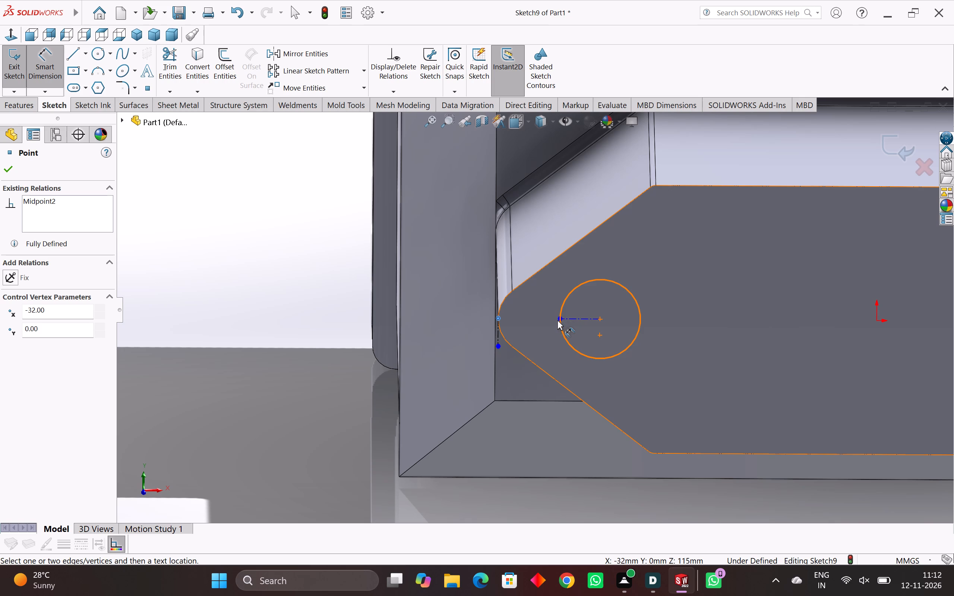
{"action": "left_click", "coordinate": [560, 319]}
{"action": "left_click", "coordinate": [523, 438]}
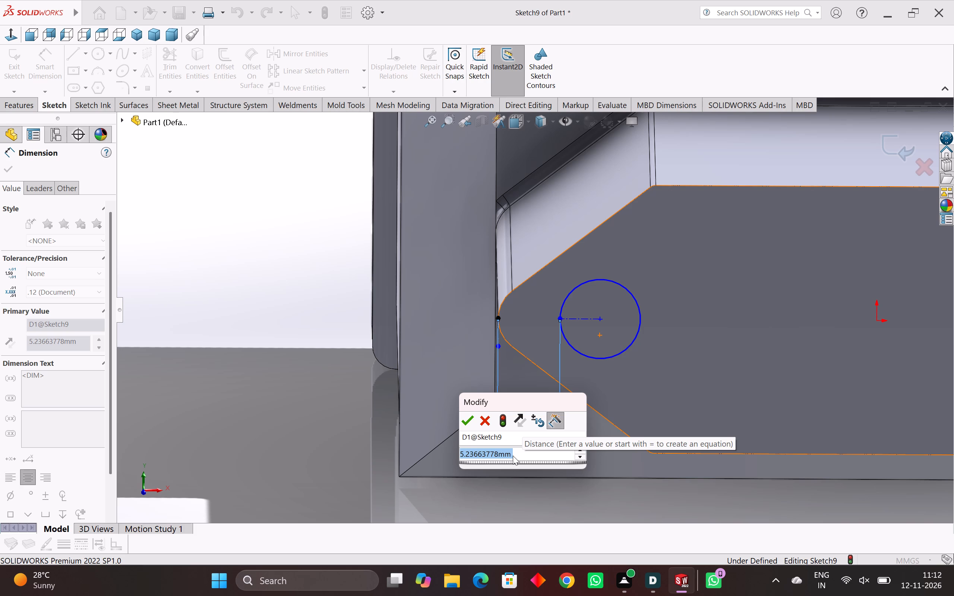
{"action": "type", "text": "15"}
{"action": "key", "text": "Return"}
{"action": "scroll", "coordinate": [625, 387], "scroll_direction": "down", "scroll_amount": 4}
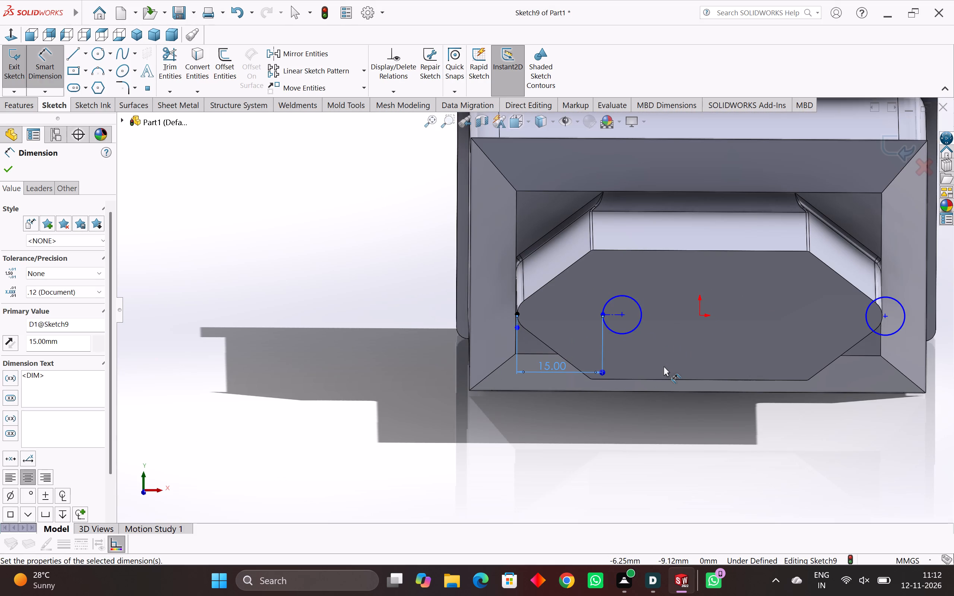
{"action": "key", "text": "Escape"}
{"action": "key", "text": "Escape"}
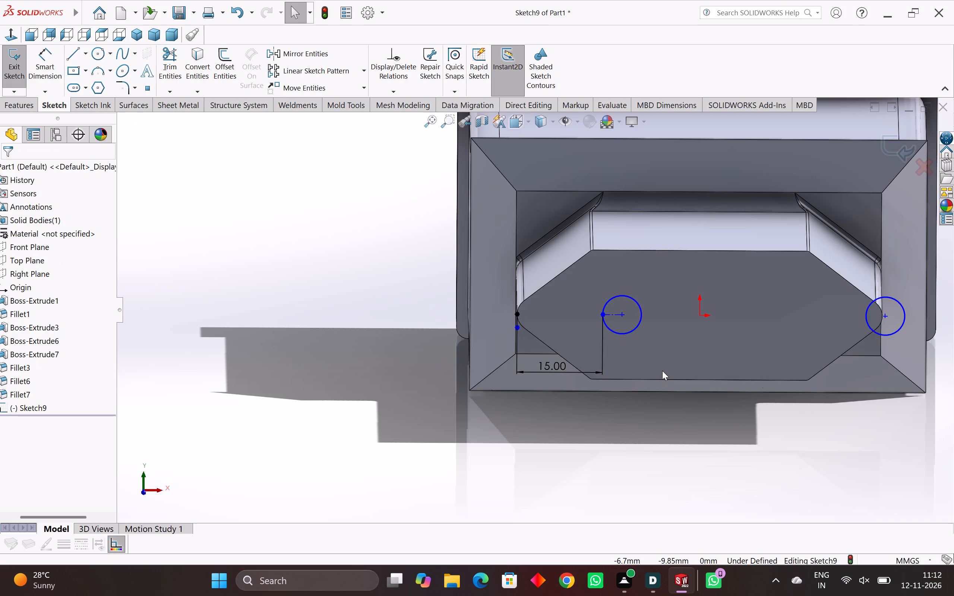
{"action": "key", "text": "Escape"}
Delete the circle at the end face's rounded end on the positive X side.
{"action": "left_click_drag", "start_coordinate": [924, 270], "coordinate": [852, 347]}
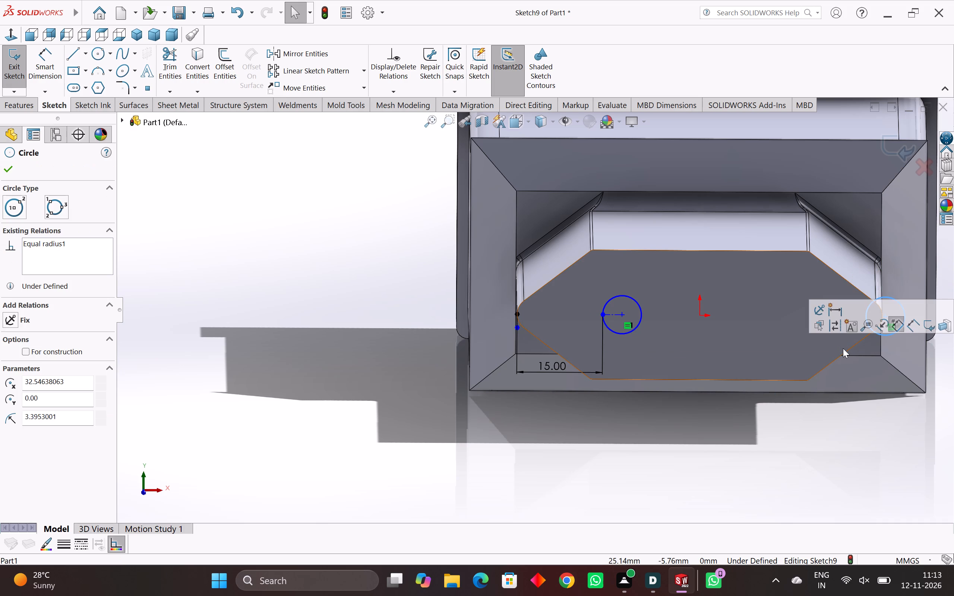
{"action": "key", "text": "Delete"}
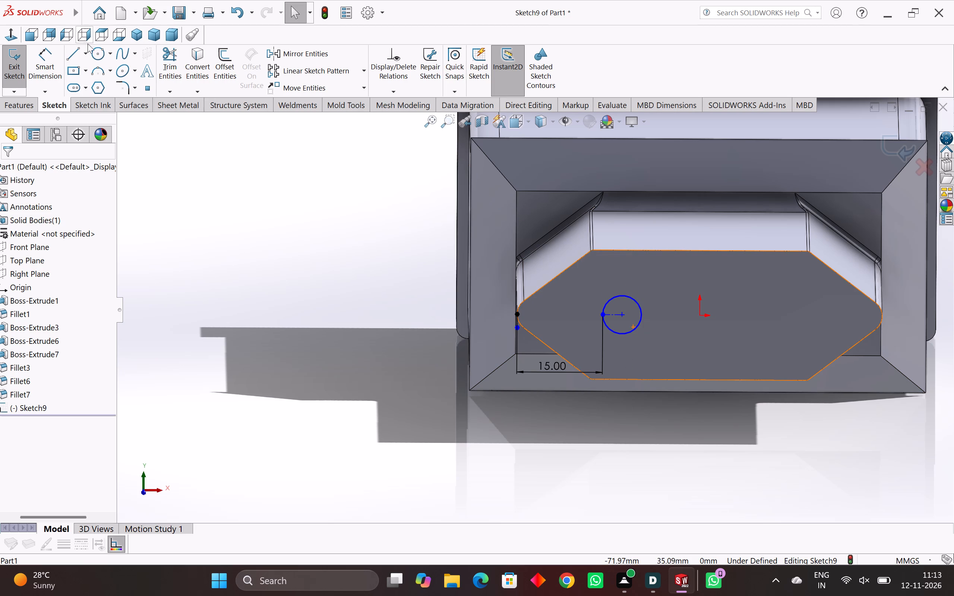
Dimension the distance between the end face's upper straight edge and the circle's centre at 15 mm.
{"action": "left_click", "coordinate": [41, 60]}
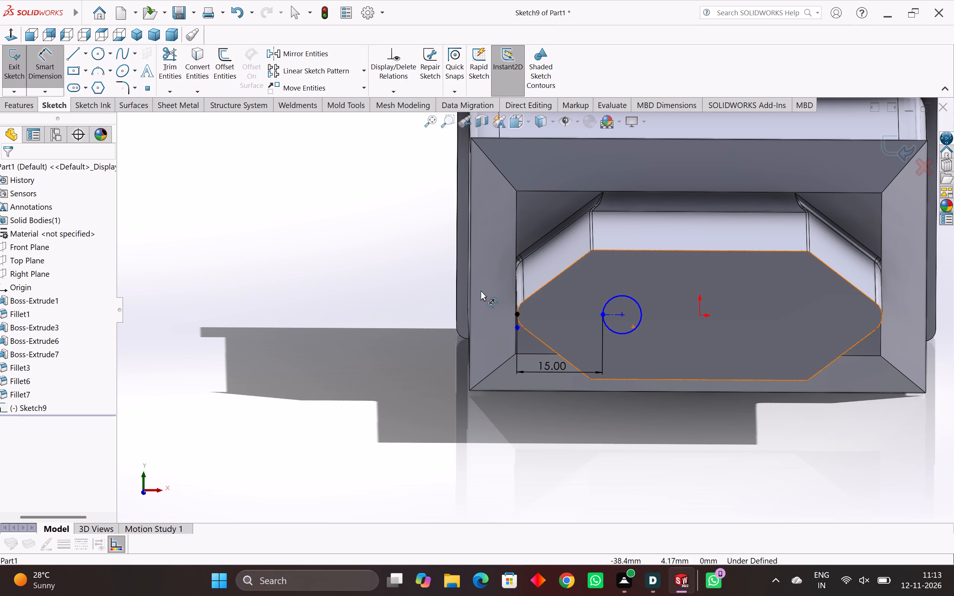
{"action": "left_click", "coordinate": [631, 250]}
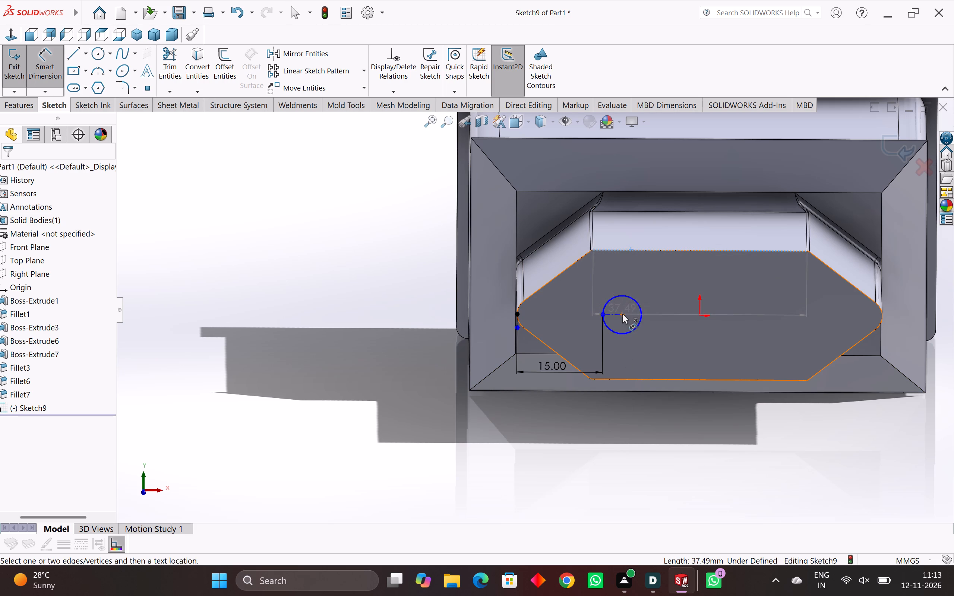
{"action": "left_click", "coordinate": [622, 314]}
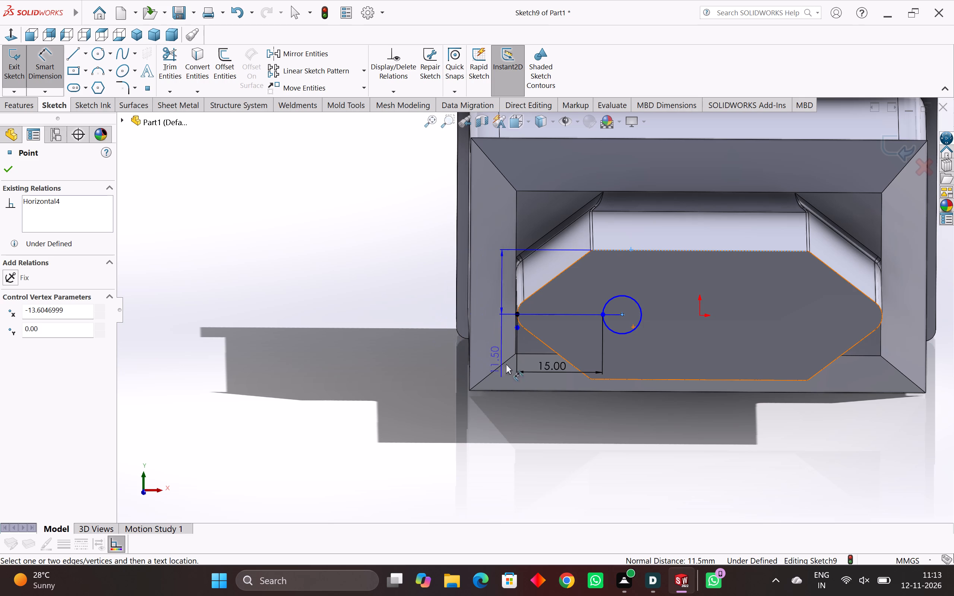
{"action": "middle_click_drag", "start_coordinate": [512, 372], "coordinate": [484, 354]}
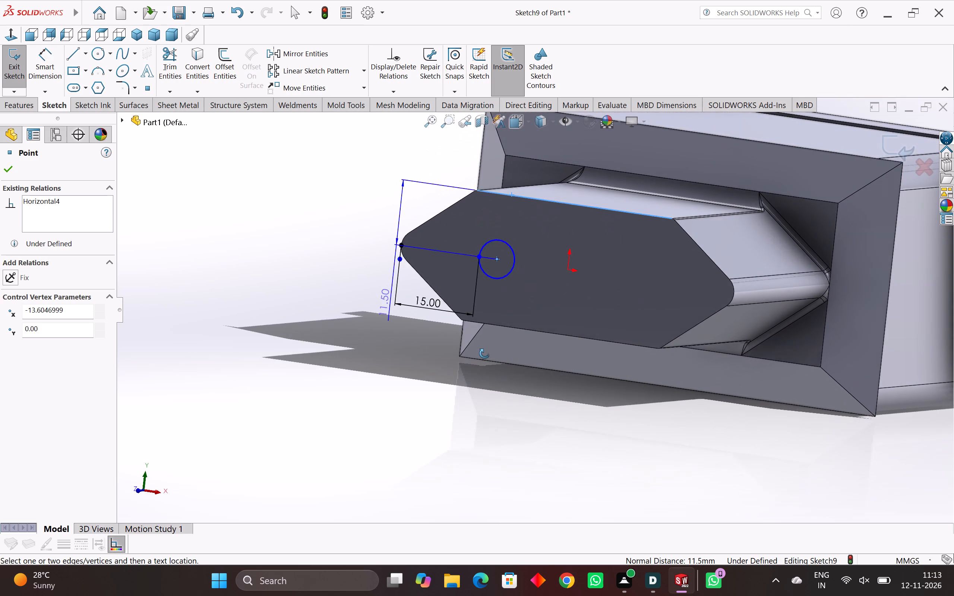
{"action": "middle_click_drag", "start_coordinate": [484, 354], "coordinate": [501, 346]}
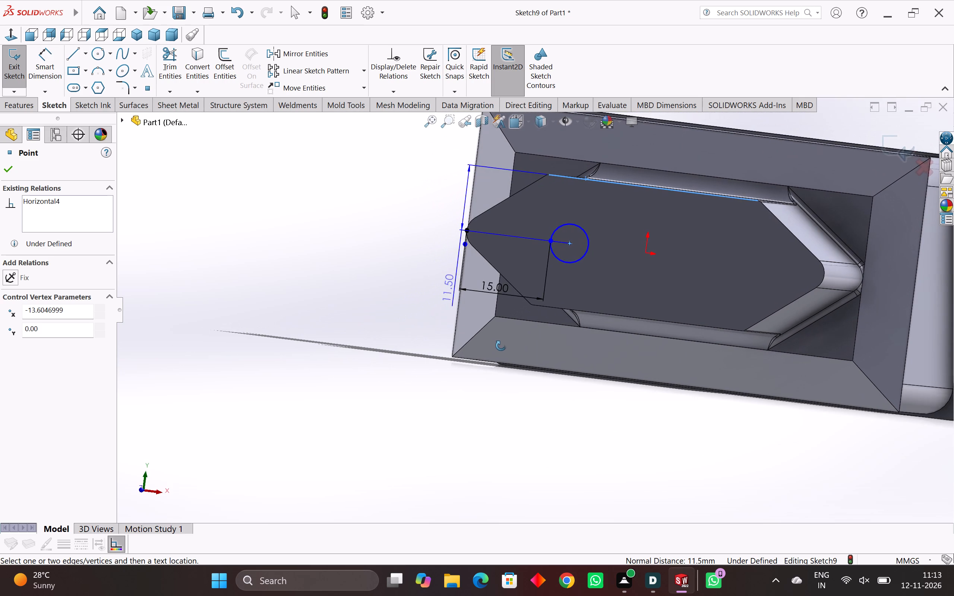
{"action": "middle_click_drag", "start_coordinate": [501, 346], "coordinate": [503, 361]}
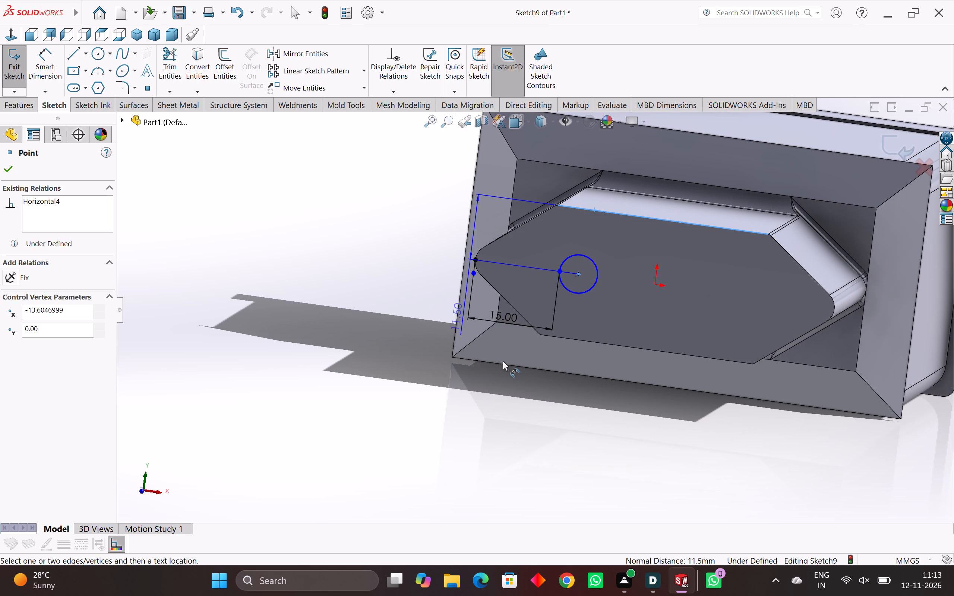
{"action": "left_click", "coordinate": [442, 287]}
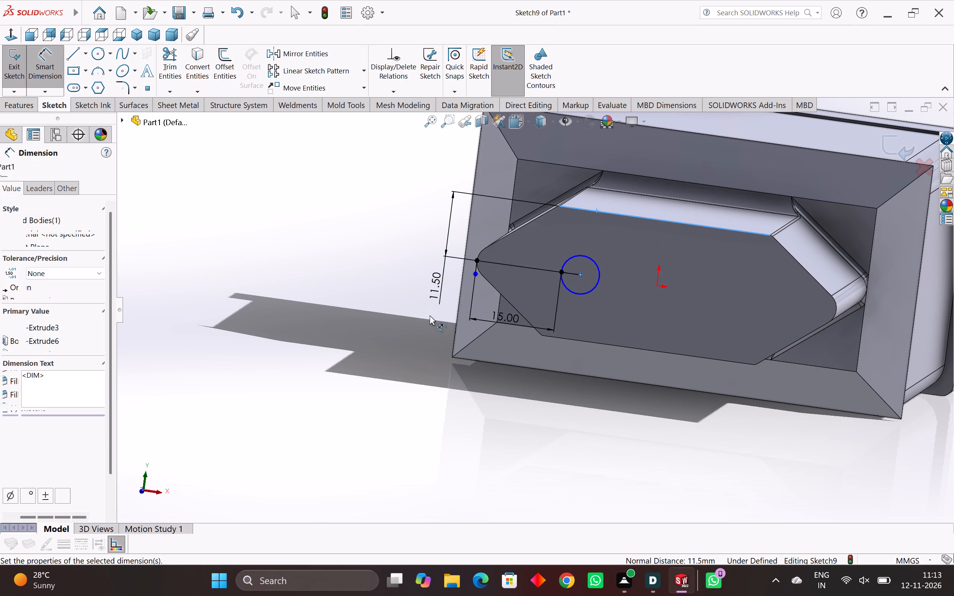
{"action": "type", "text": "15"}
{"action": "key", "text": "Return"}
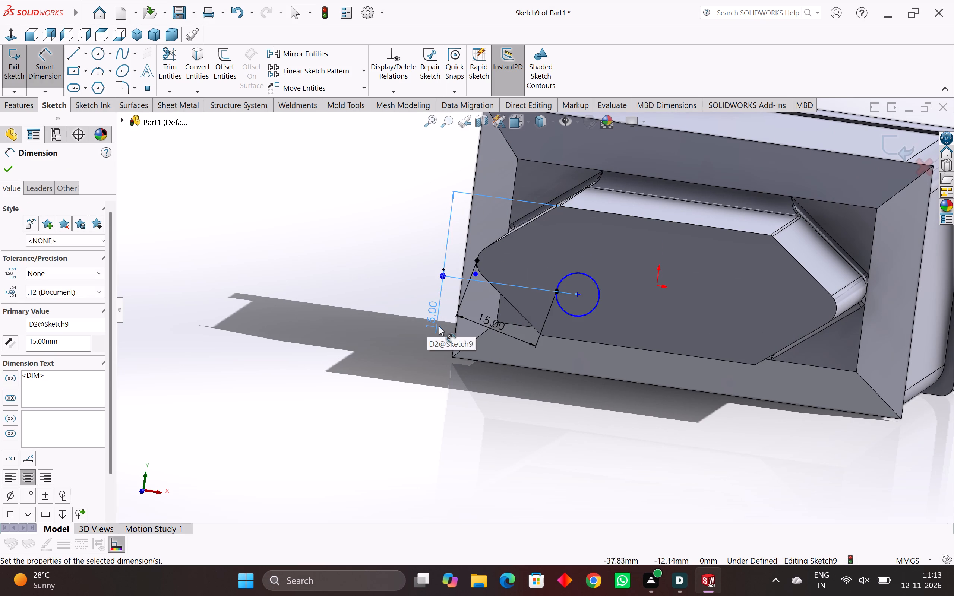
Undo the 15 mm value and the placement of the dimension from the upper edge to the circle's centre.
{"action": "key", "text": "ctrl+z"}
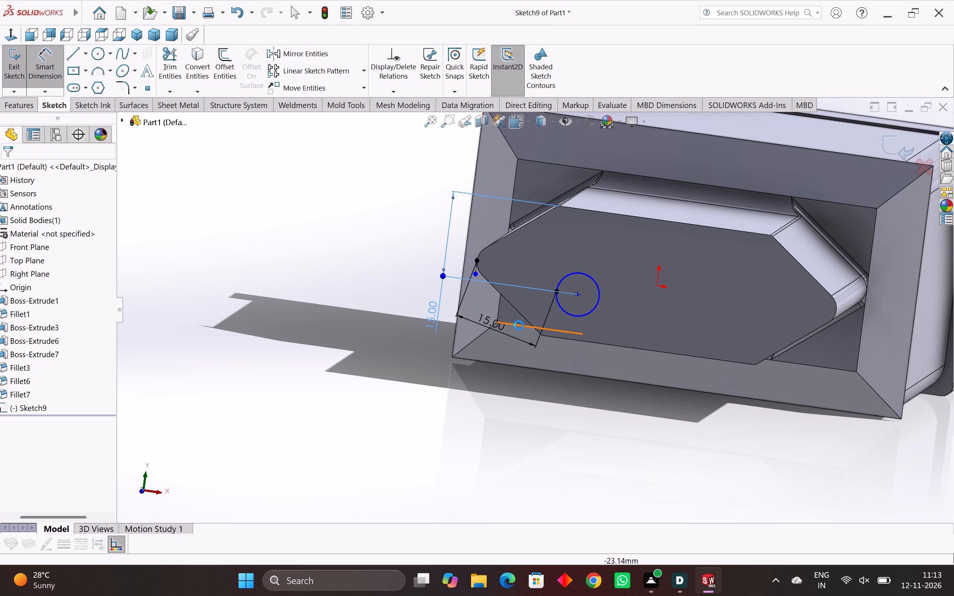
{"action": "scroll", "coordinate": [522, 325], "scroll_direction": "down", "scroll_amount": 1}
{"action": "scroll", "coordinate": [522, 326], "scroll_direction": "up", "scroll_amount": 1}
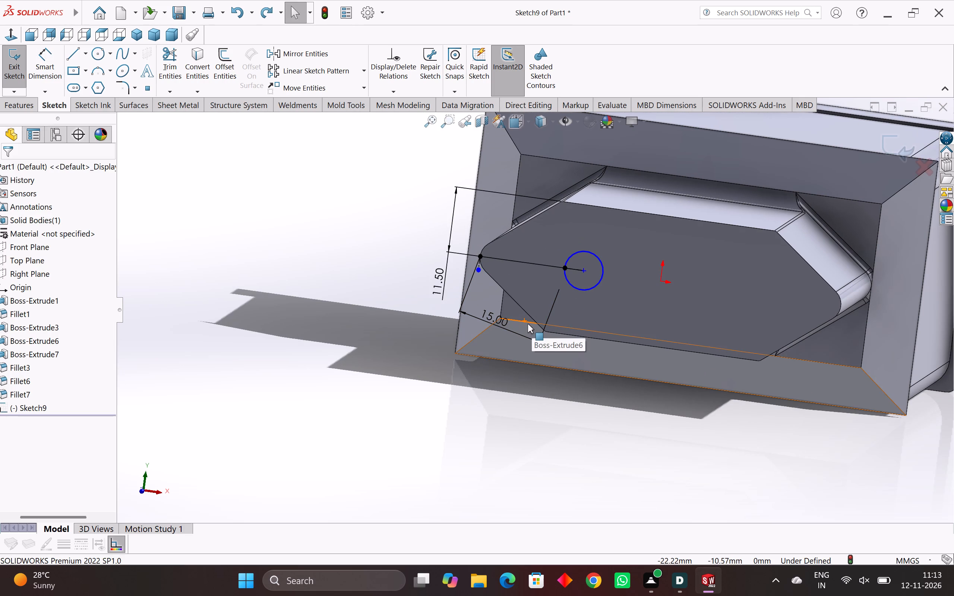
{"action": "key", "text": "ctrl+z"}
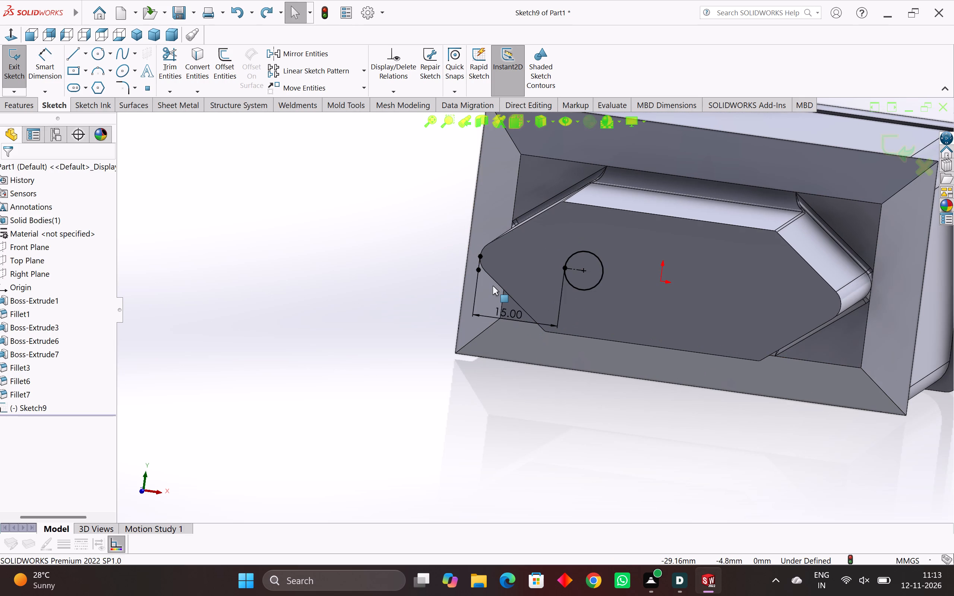
Sketch a vertical construction line about 16 mm long across the middle of the end face, beside the circle and over the origin.
{"action": "key", "text": "Escape"}
{"action": "key", "text": "Escape"}
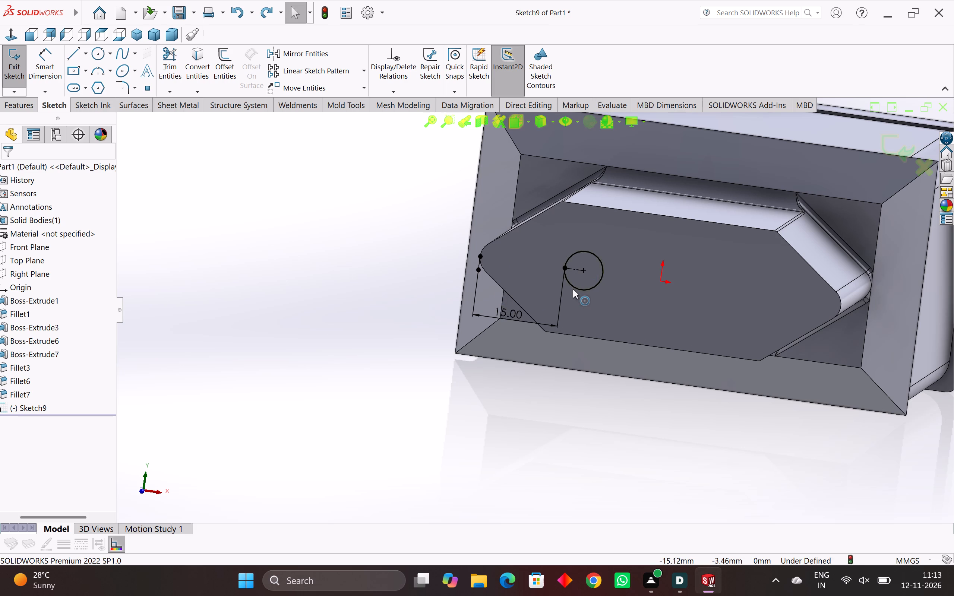
{"action": "scroll", "coordinate": [573, 289], "scroll_direction": "down", "scroll_amount": 1}
{"action": "scroll", "coordinate": [573, 289], "scroll_direction": "up", "scroll_amount": 1}
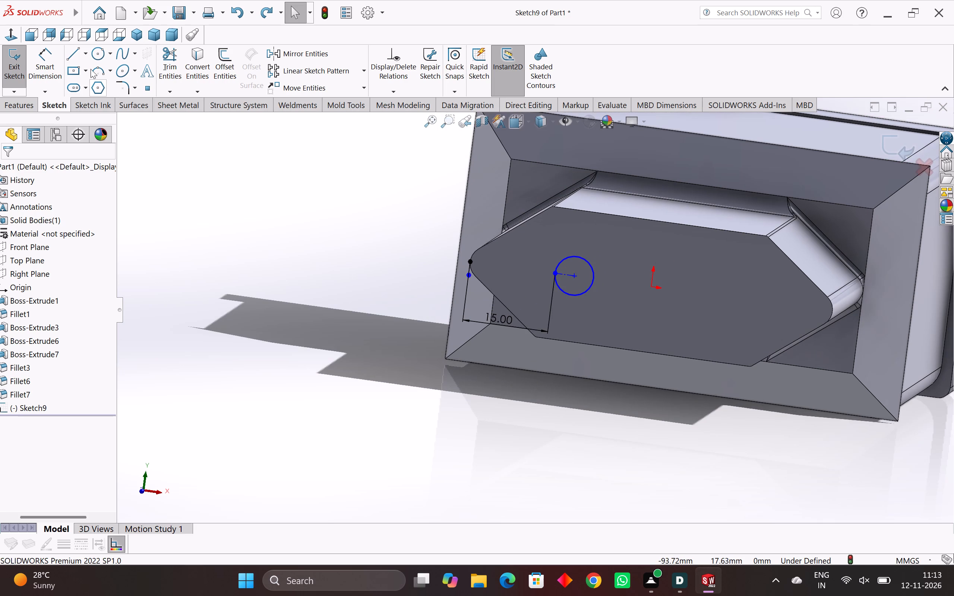
{"action": "left_click", "coordinate": [85, 58]}
{"action": "left_click", "coordinate": [80, 85]}
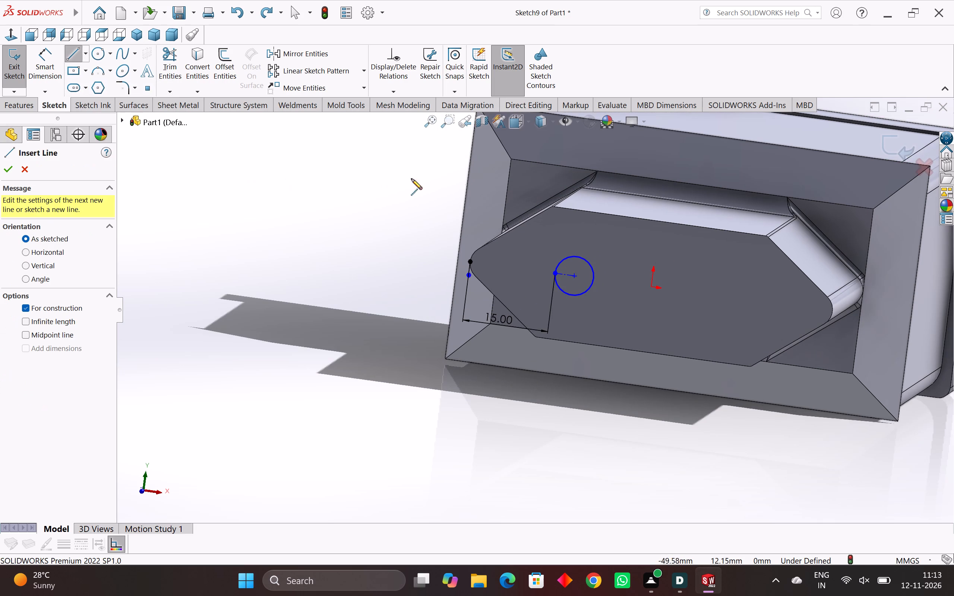
{"action": "left_click", "coordinate": [656, 234]}
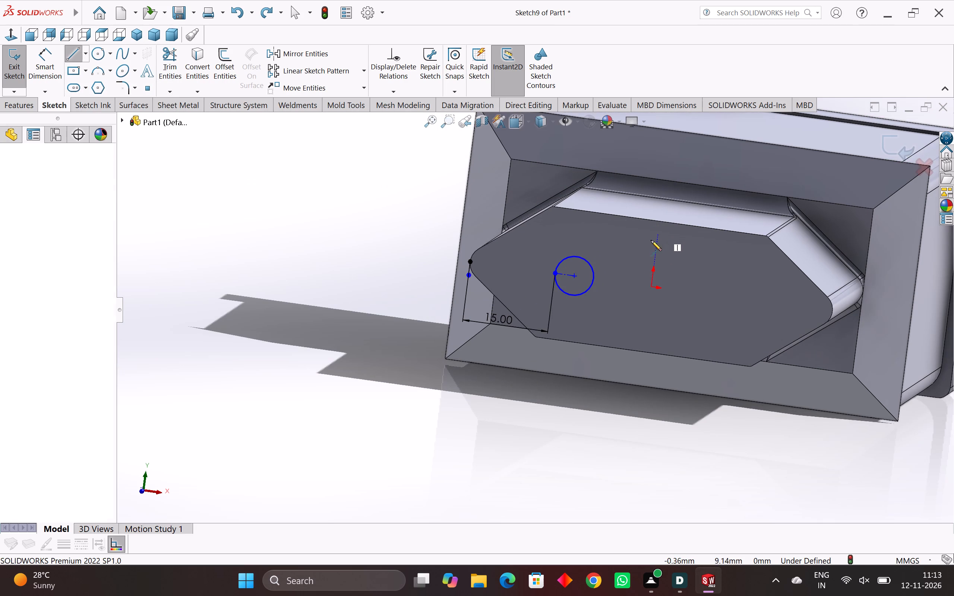
{"action": "left_click", "coordinate": [645, 323]}
{"action": "key", "text": "Escape"}
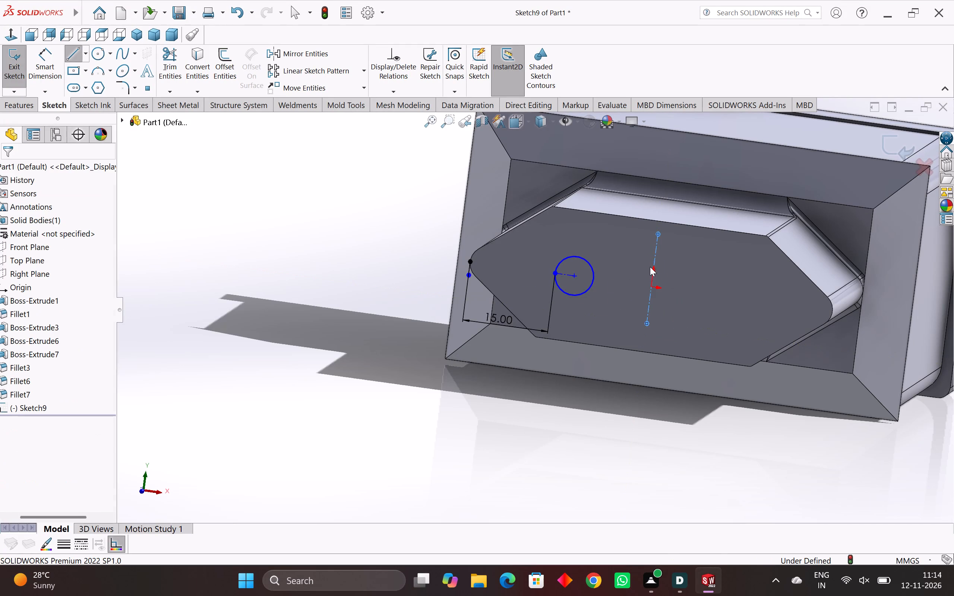
{"action": "key", "text": "Escape"}
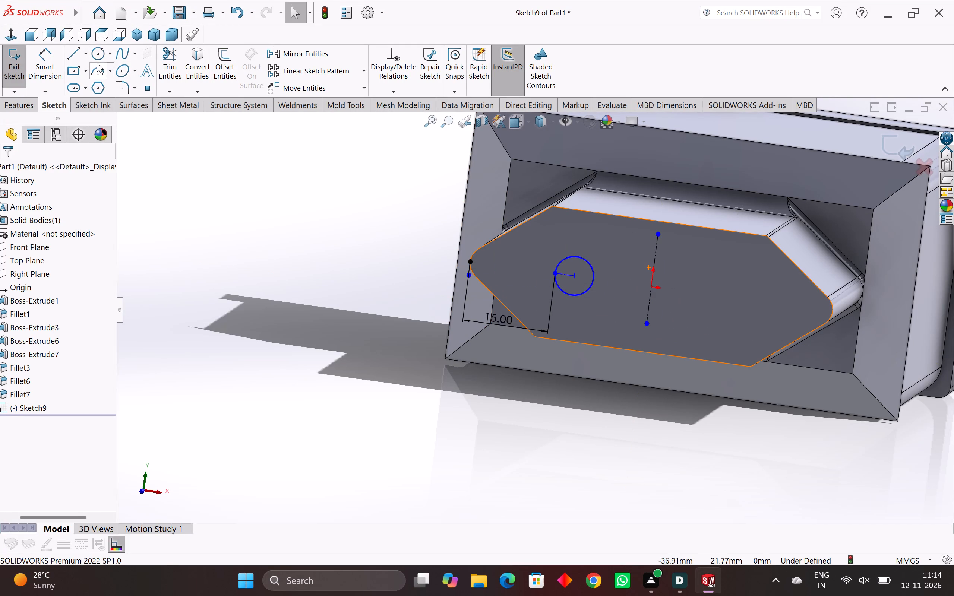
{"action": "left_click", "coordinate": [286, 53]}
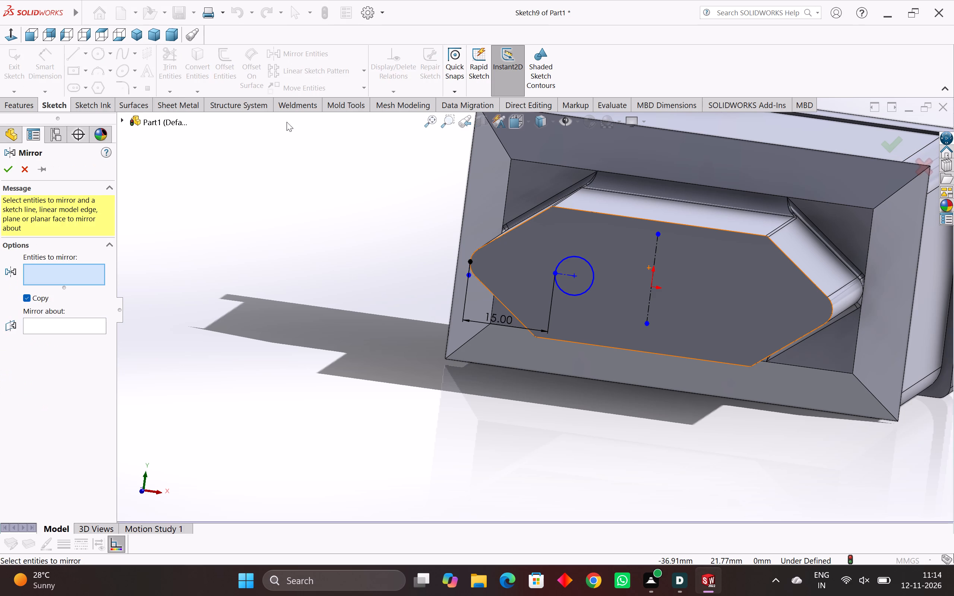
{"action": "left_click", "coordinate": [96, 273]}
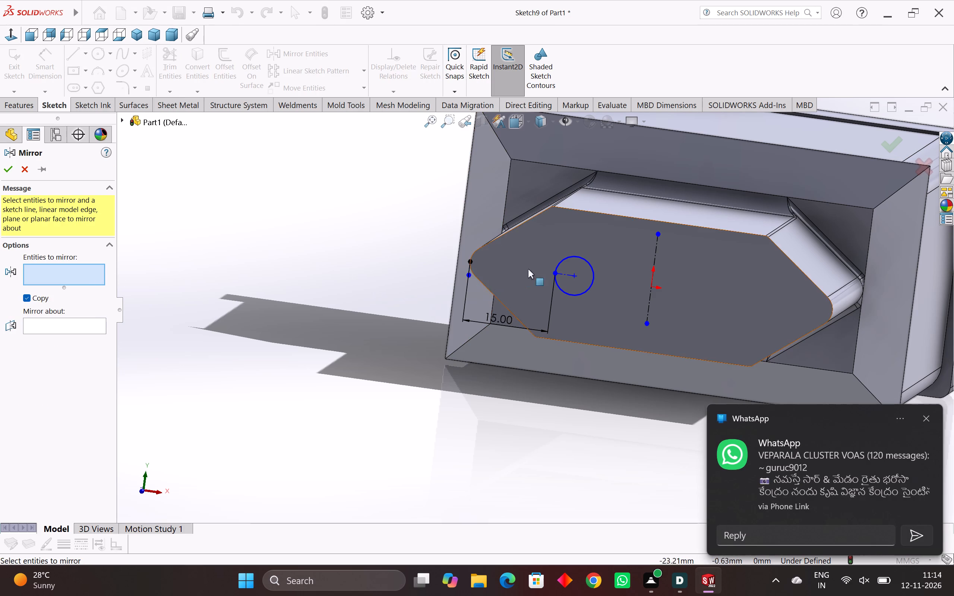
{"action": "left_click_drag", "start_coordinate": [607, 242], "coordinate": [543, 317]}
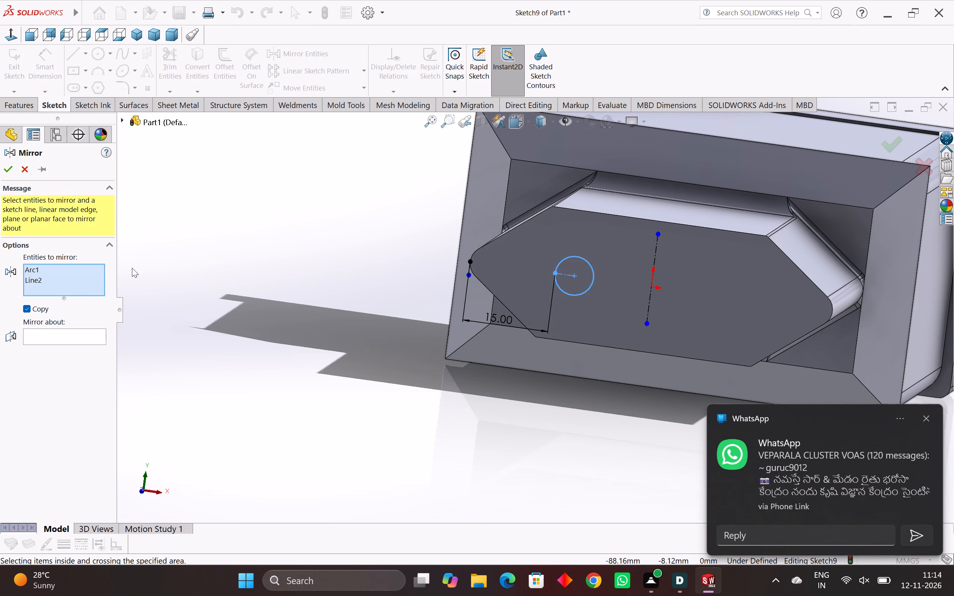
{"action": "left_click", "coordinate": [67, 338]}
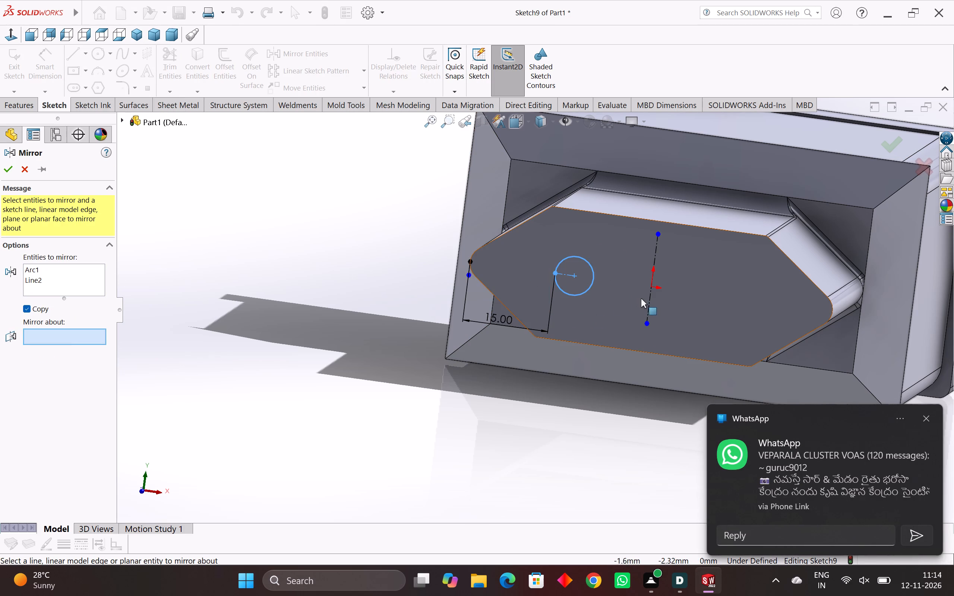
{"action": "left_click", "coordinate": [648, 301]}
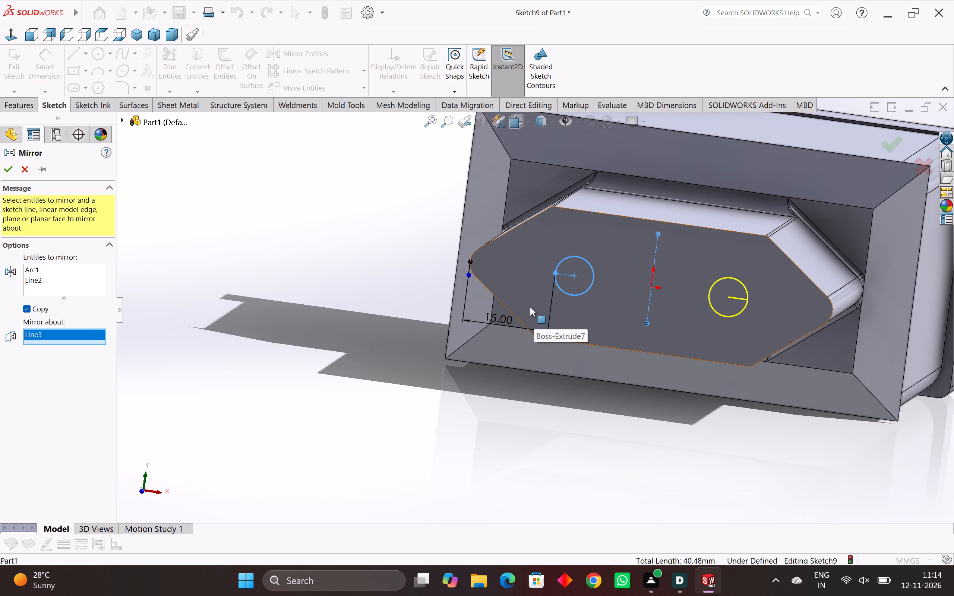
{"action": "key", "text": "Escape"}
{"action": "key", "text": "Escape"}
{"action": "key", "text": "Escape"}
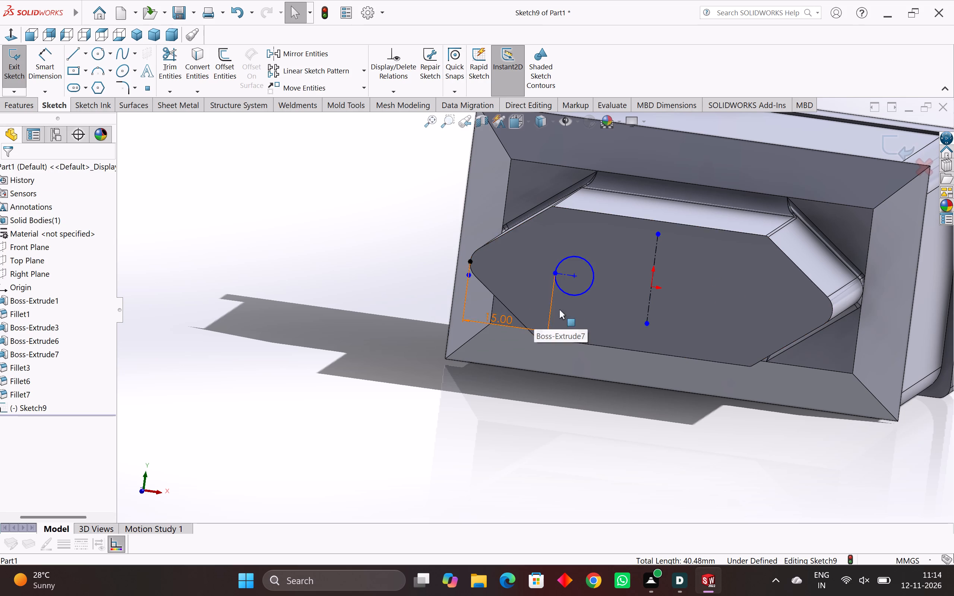
Delete the horizontal construction line between the circle's centre and its edge.
{"action": "scroll", "coordinate": [584, 290], "scroll_direction": "up", "scroll_amount": 7}
{"action": "left_click_drag", "start_coordinate": [511, 232], "coordinate": [487, 248]}
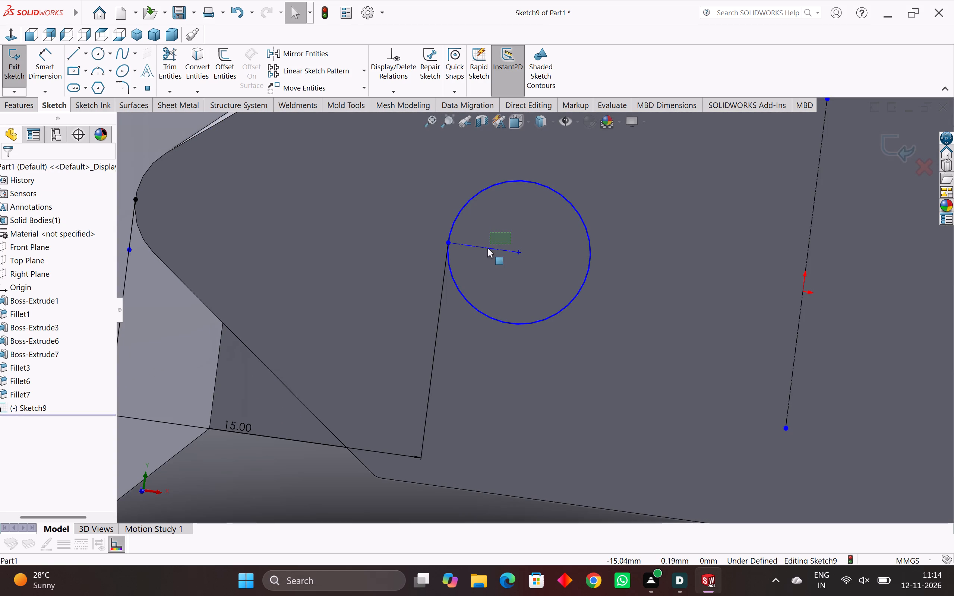
{"action": "left_click_drag", "start_coordinate": [487, 248], "coordinate": [486, 257]}
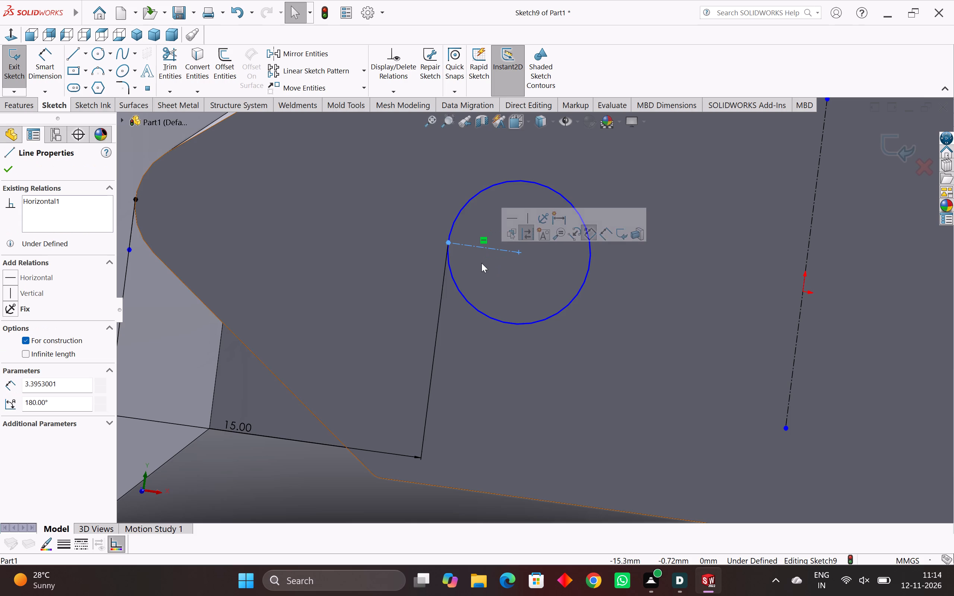
{"action": "key", "text": "Delete"}
{"action": "left_click", "coordinate": [408, 291]}
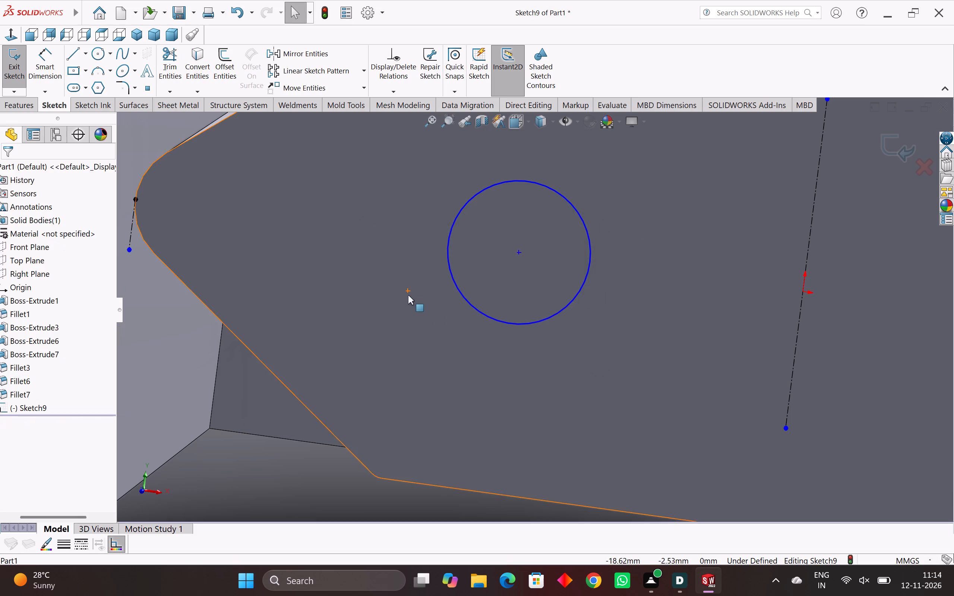
Delete the short vertical construction line at the end face's rounded end on the negative X side.
{"action": "scroll", "coordinate": [556, 300], "scroll_direction": "down", "scroll_amount": 3}
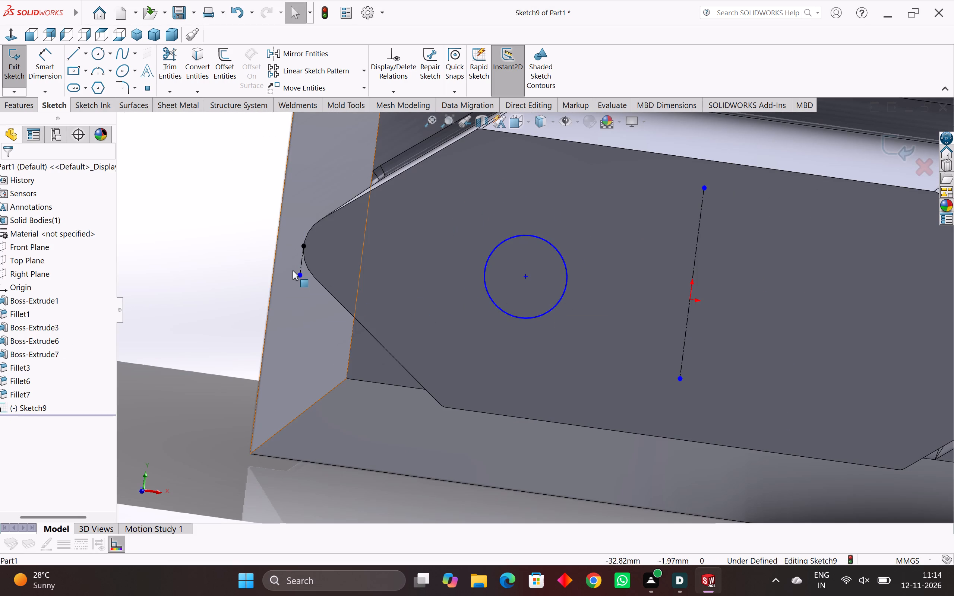
{"action": "left_click_drag", "start_coordinate": [307, 217], "coordinate": [284, 280]}
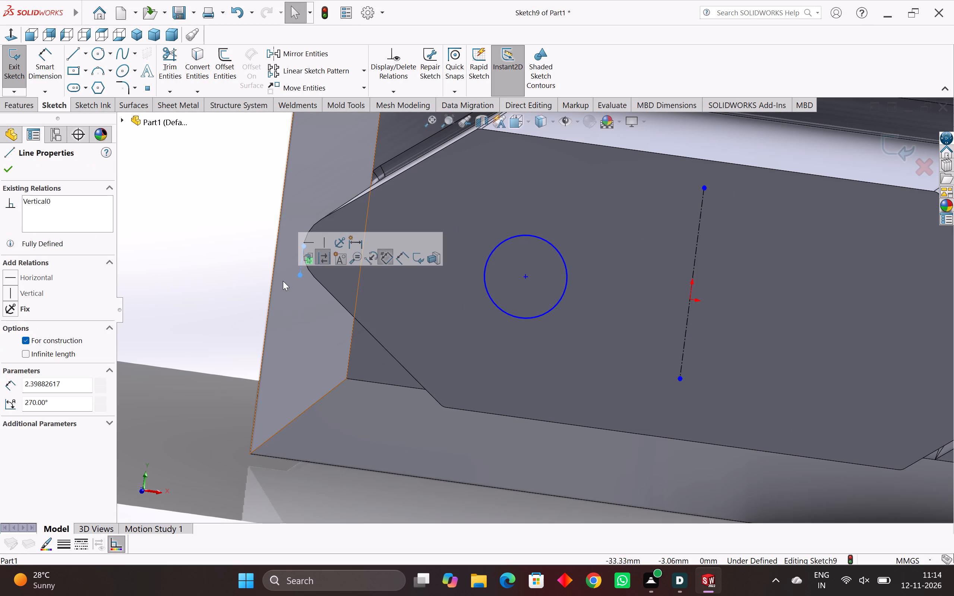
{"action": "key", "text": "Delete"}
{"action": "scroll", "coordinate": [306, 284], "scroll_direction": "down", "scroll_amount": 3}
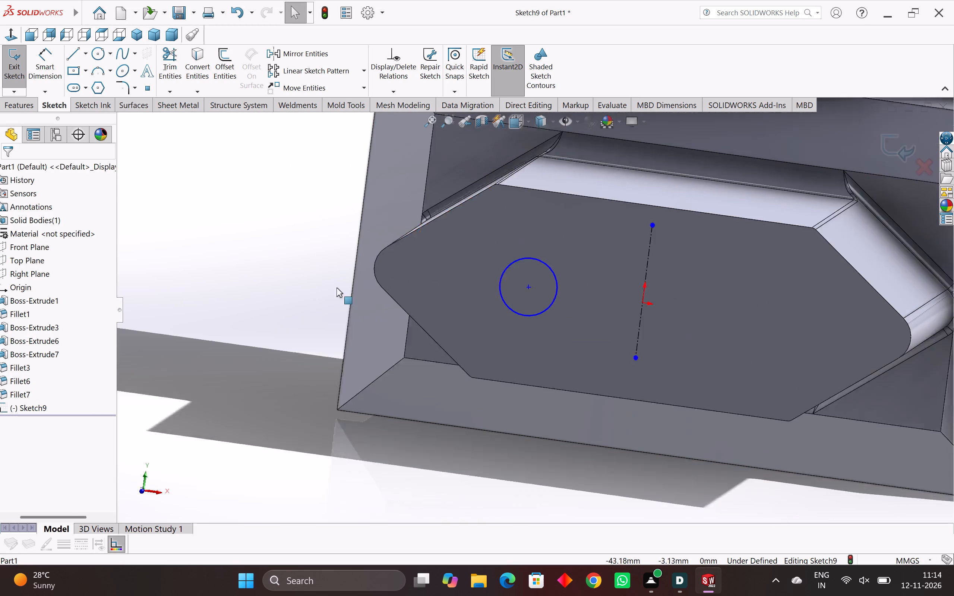
{"action": "left_click", "coordinate": [475, 432]}
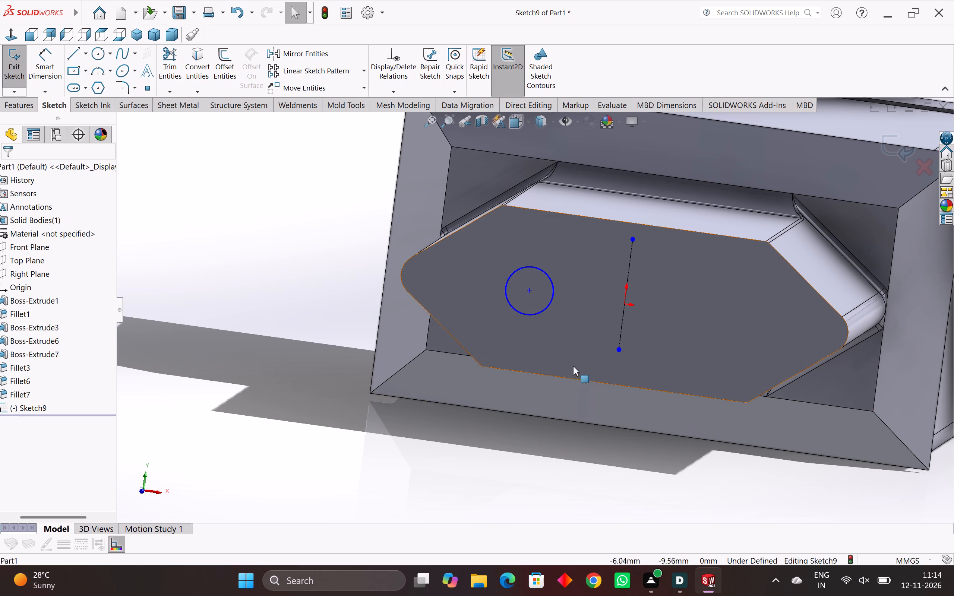
Examine the end boss from another angle and inspect Sketch8 under Boss-Extrude7.
{"action": "middle_click_drag", "start_coordinate": [533, 337], "coordinate": [539, 339]}
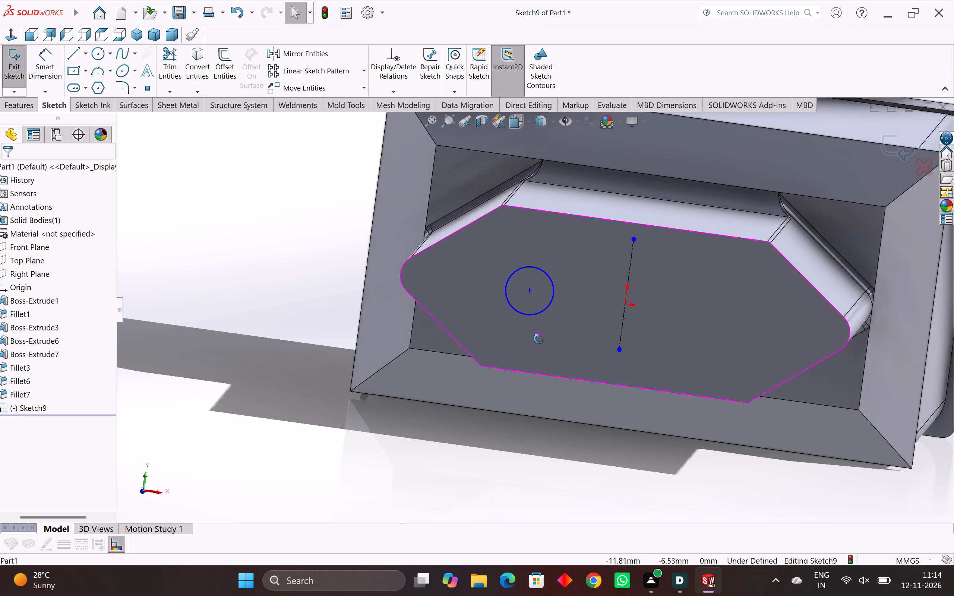
{"action": "middle_click_drag", "start_coordinate": [539, 339], "coordinate": [550, 339]}
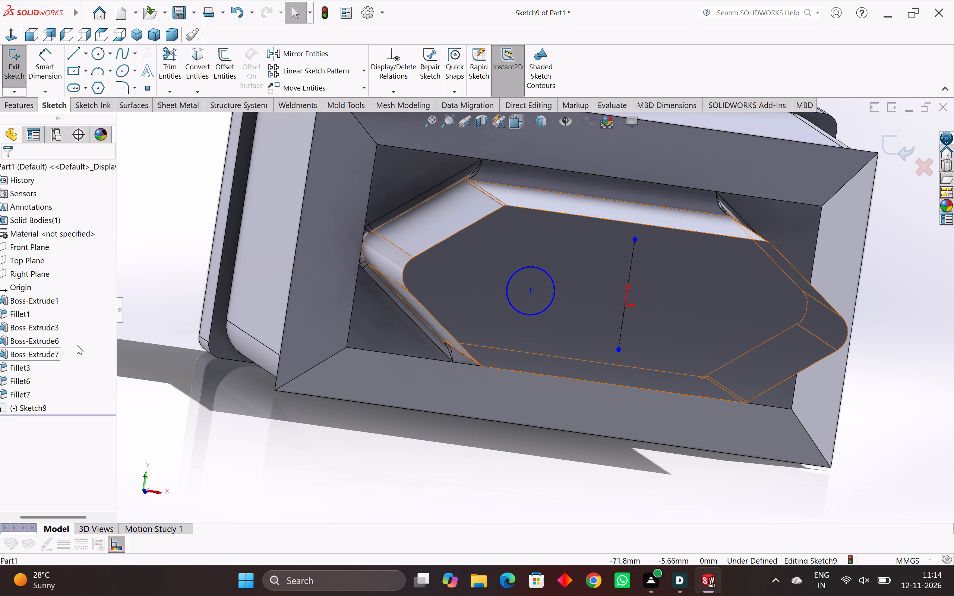
{"action": "left_click_drag", "start_coordinate": [119, 316], "coordinate": [194, 310]}
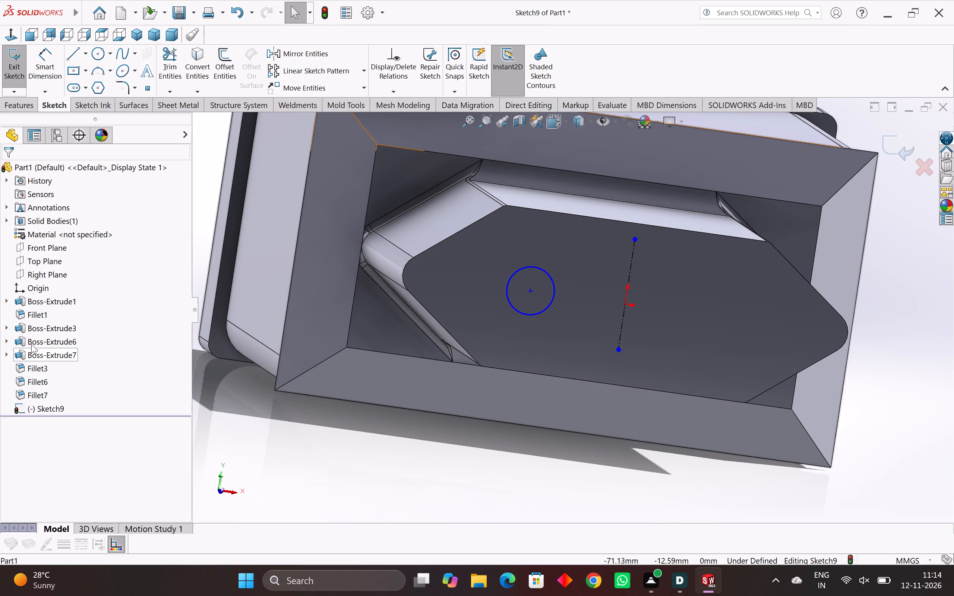
{"action": "left_click", "coordinate": [6, 352]}
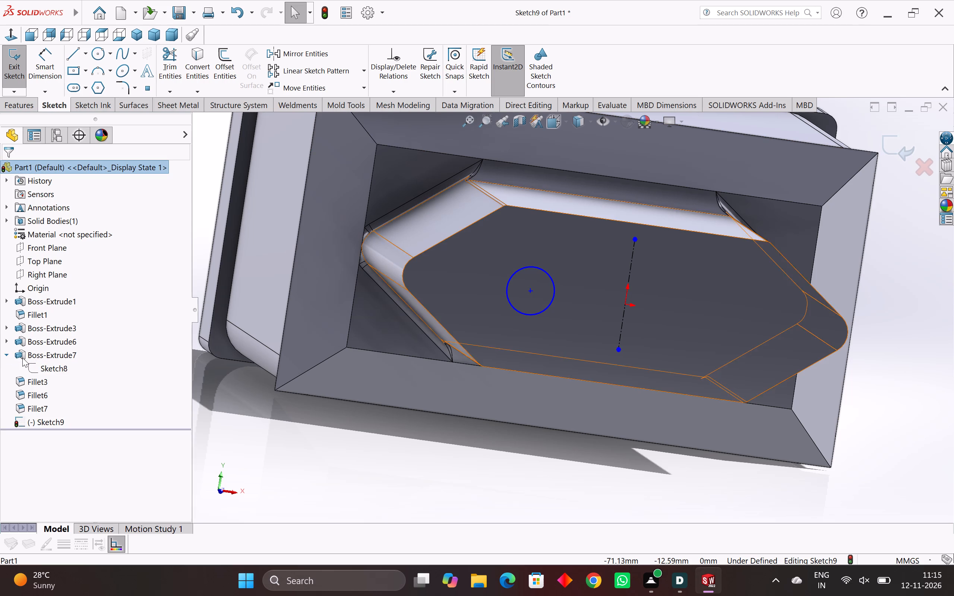
{"action": "left_click", "coordinate": [36, 367]}
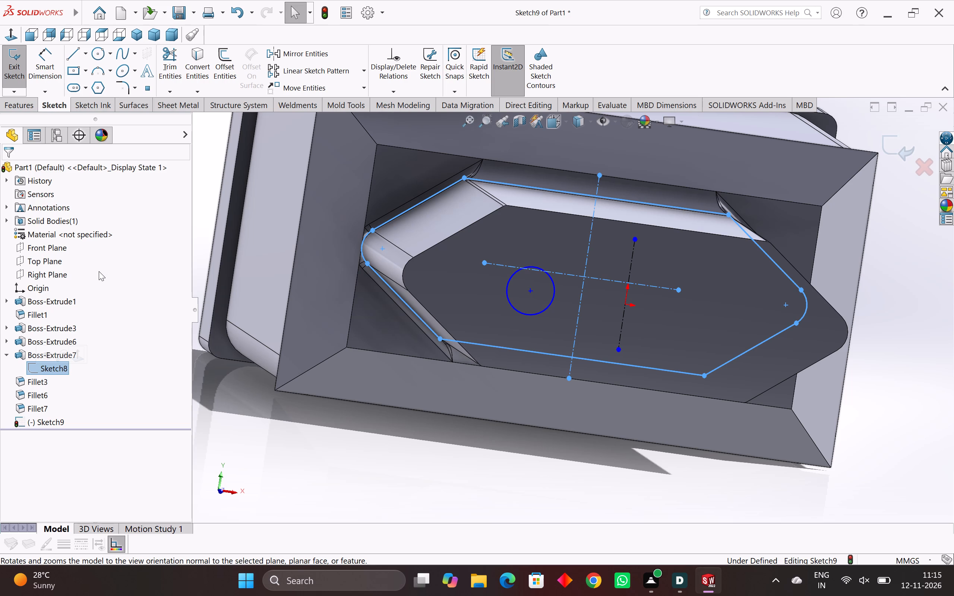
{"action": "right_click", "coordinate": [62, 371]}
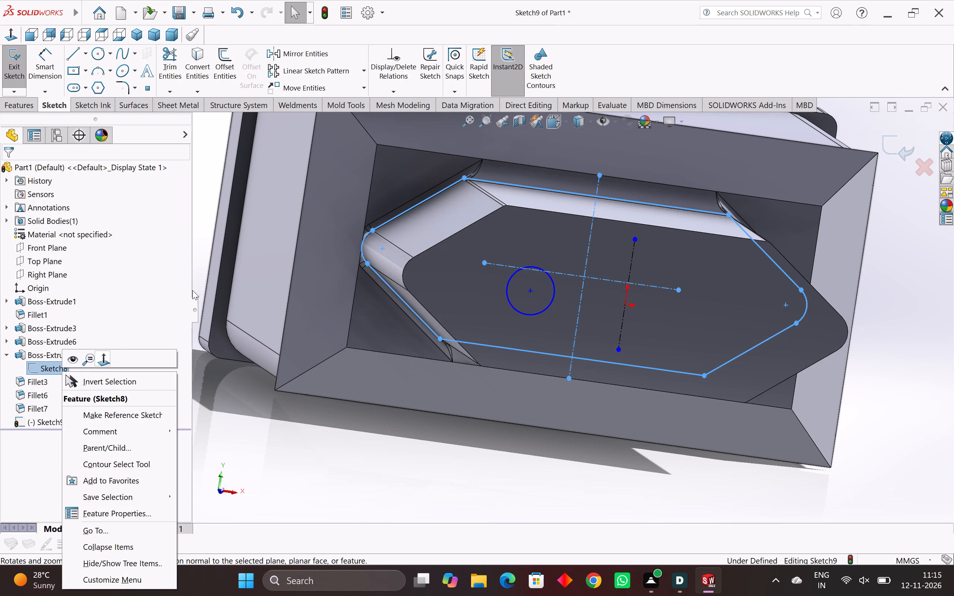
{"action": "left_click", "coordinate": [208, 258]}
{"action": "right_click", "coordinate": [59, 365]}
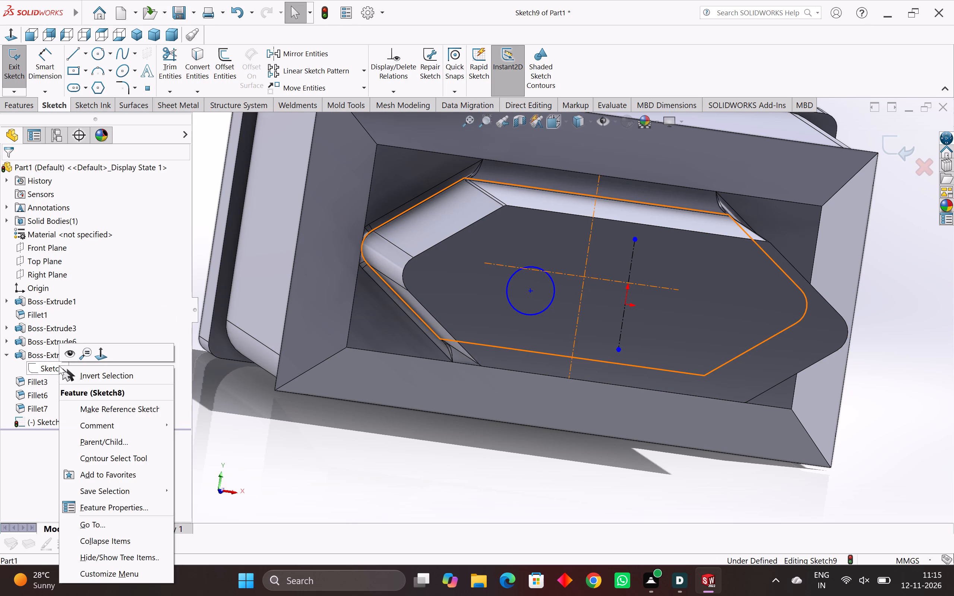
{"action": "left_click", "coordinate": [165, 259]}
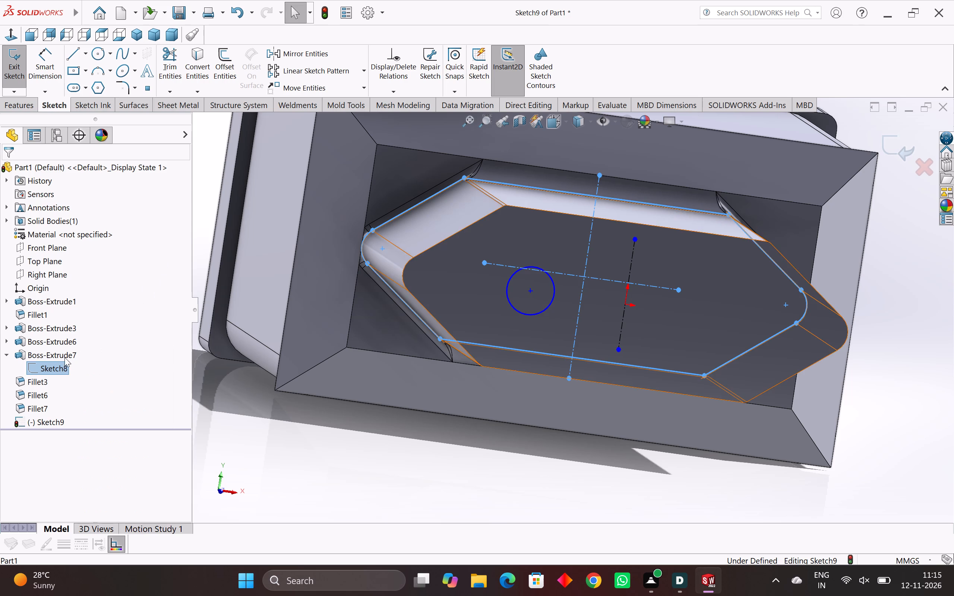
{"action": "right_click", "coordinate": [64, 357]}
{"action": "left_click", "coordinate": [293, 525]}
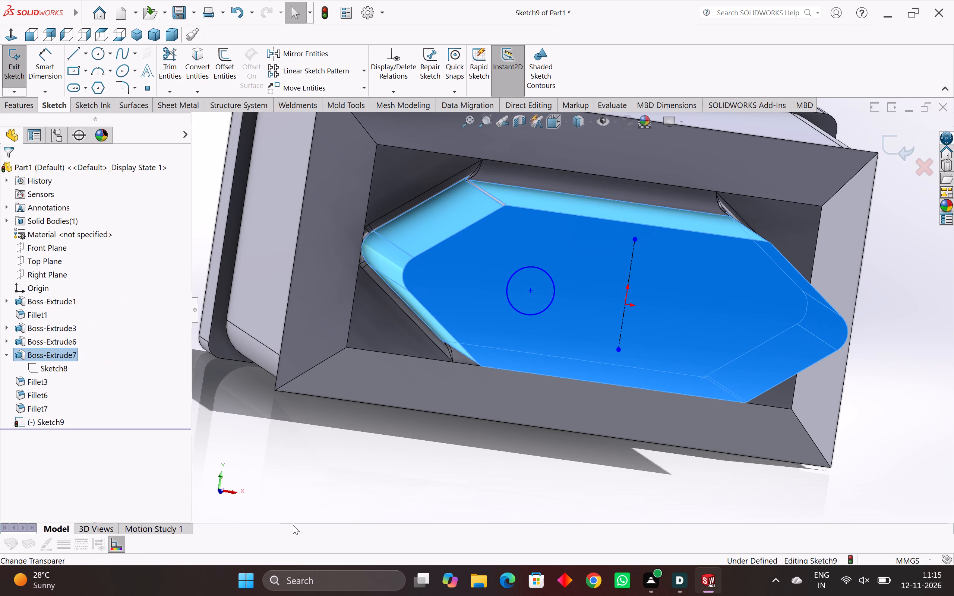
{"action": "scroll", "coordinate": [348, 513], "scroll_direction": "down", "scroll_amount": 3}
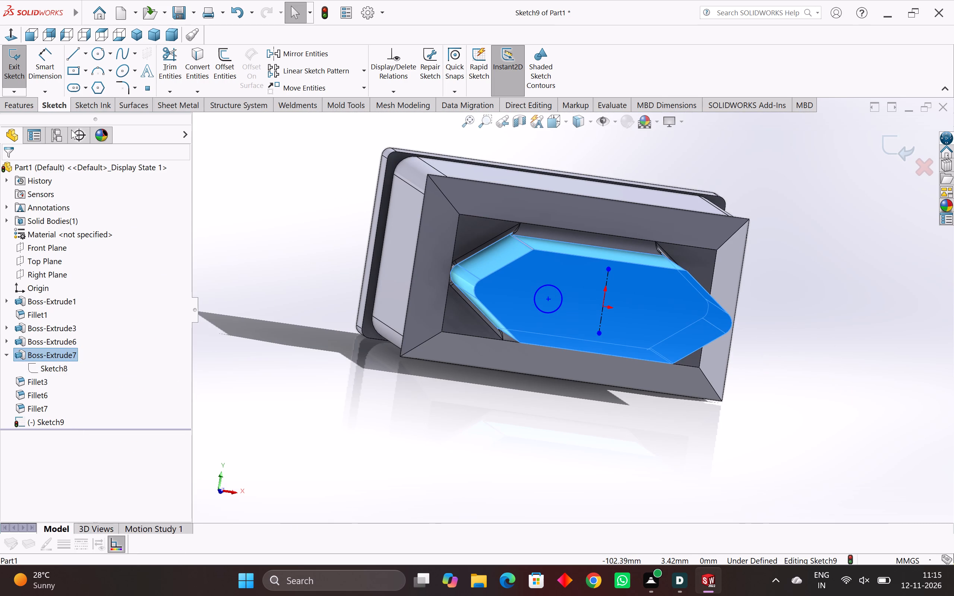
{"action": "left_click", "coordinate": [806, 232]}
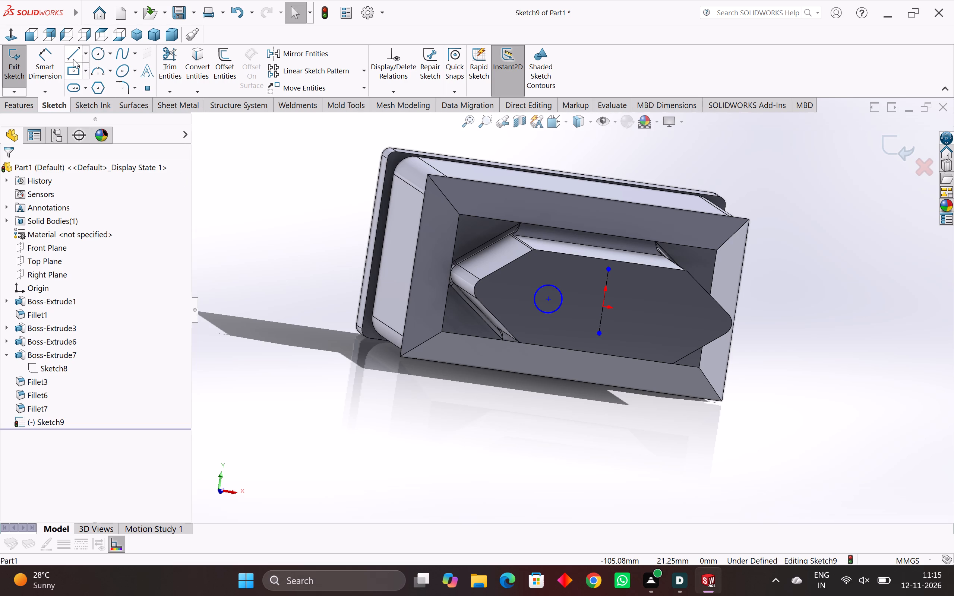
Mirror the circle on the end face about the vertical construction line, keeping the original as a copy.
{"action": "left_click", "coordinate": [287, 58]}
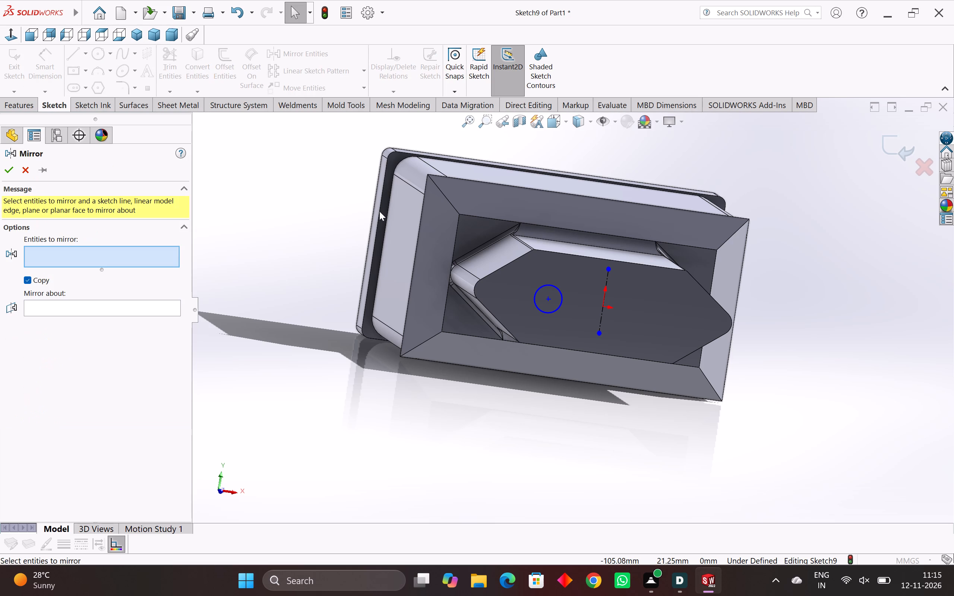
{"action": "left_click_drag", "start_coordinate": [581, 271], "coordinate": [525, 322]}
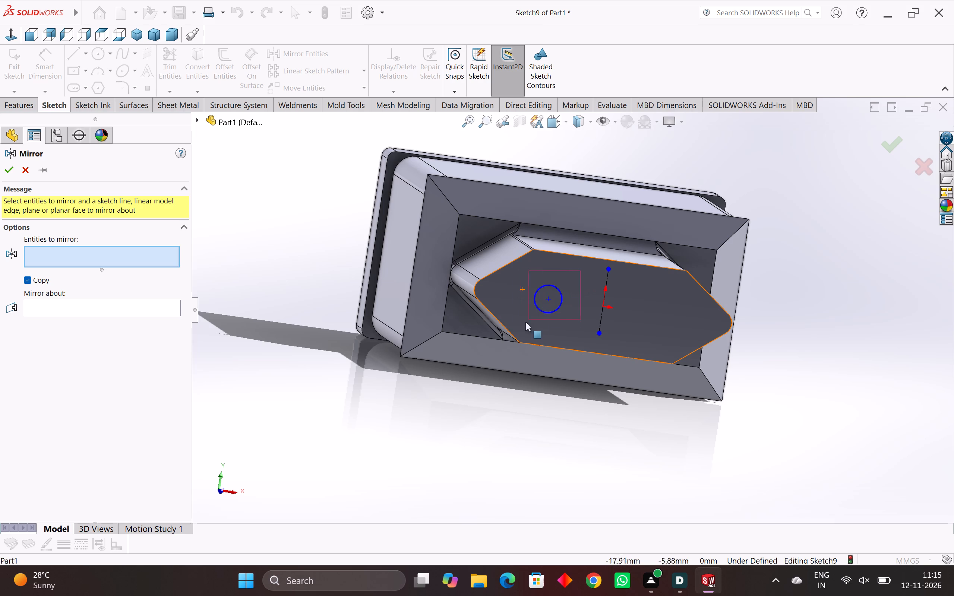
{"action": "left_click_drag", "start_coordinate": [525, 322], "coordinate": [508, 331]}
{"action": "left_click", "coordinate": [606, 280]}
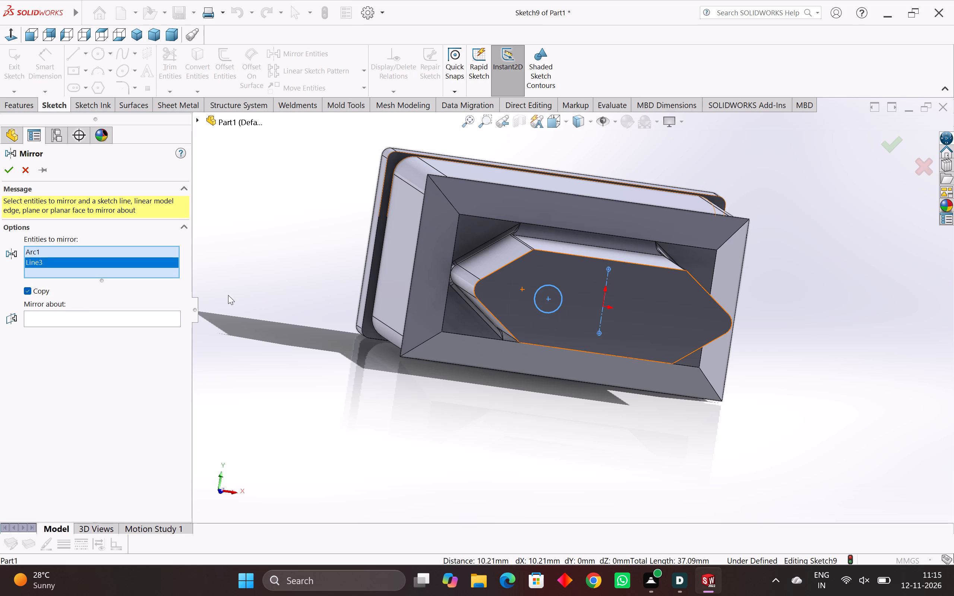
{"action": "right_click", "coordinate": [161, 264]}
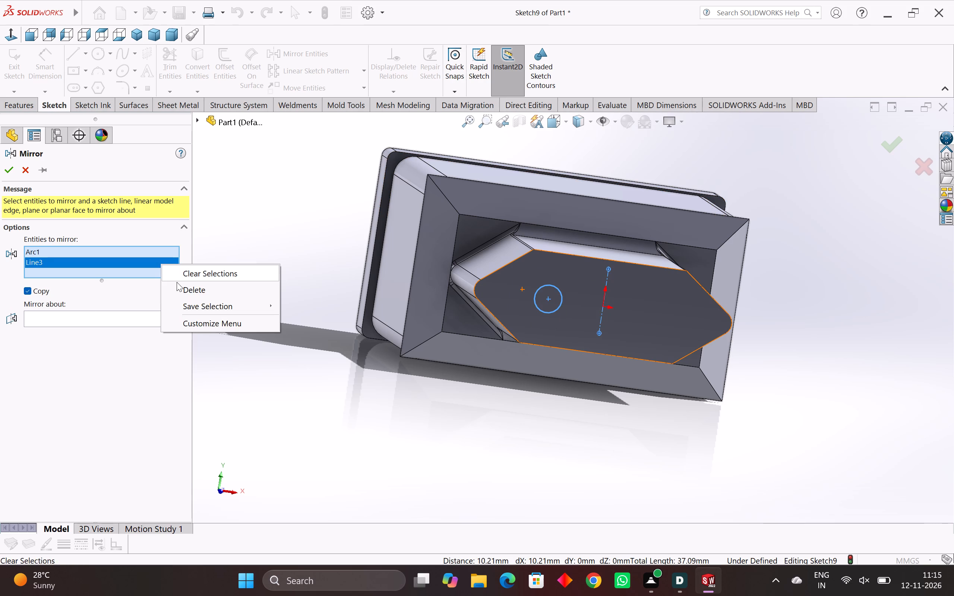
{"action": "left_click", "coordinate": [184, 288]}
{"action": "left_click", "coordinate": [128, 311]}
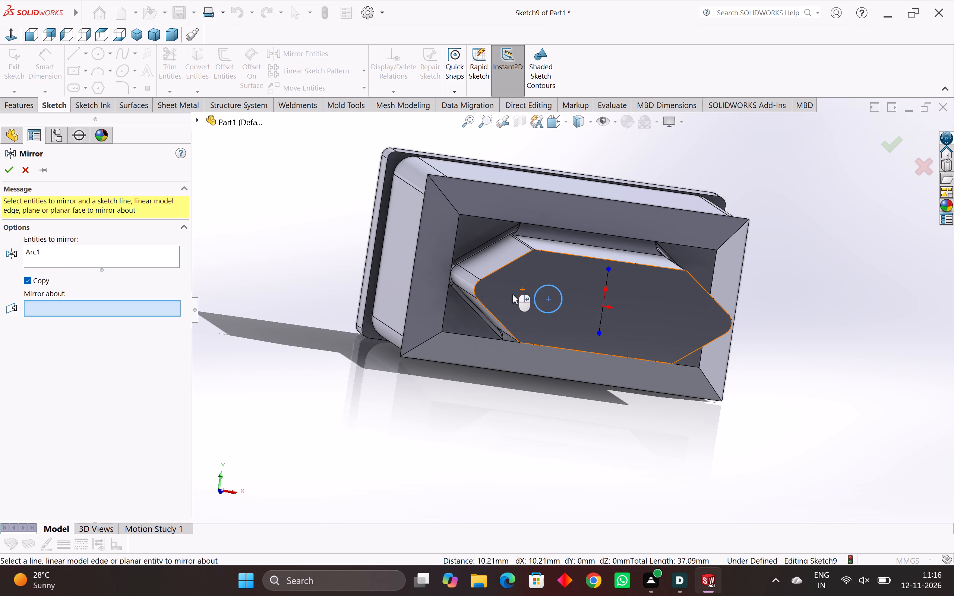
{"action": "left_click", "coordinate": [607, 278]}
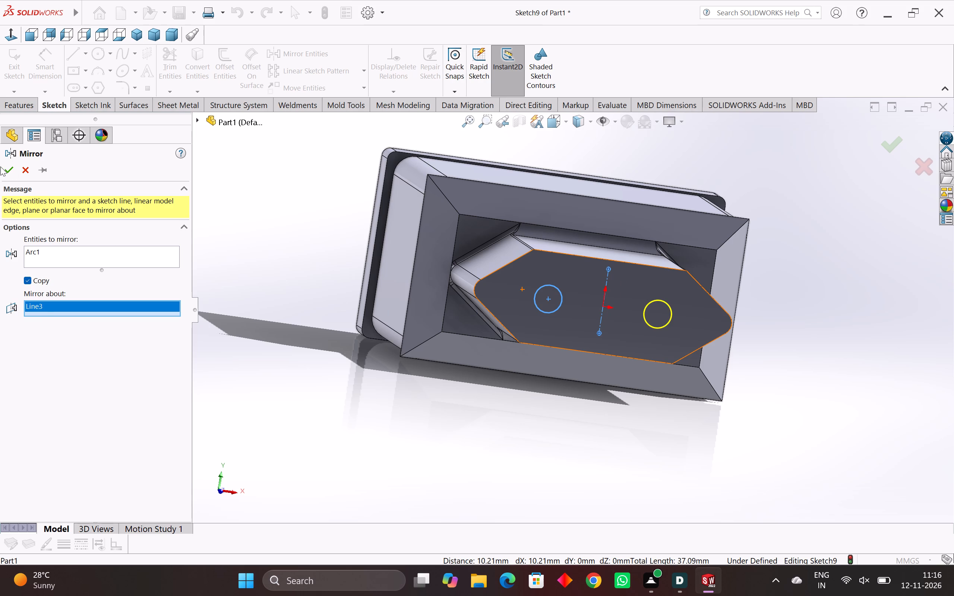
{"action": "left_click", "coordinate": [10, 169]}
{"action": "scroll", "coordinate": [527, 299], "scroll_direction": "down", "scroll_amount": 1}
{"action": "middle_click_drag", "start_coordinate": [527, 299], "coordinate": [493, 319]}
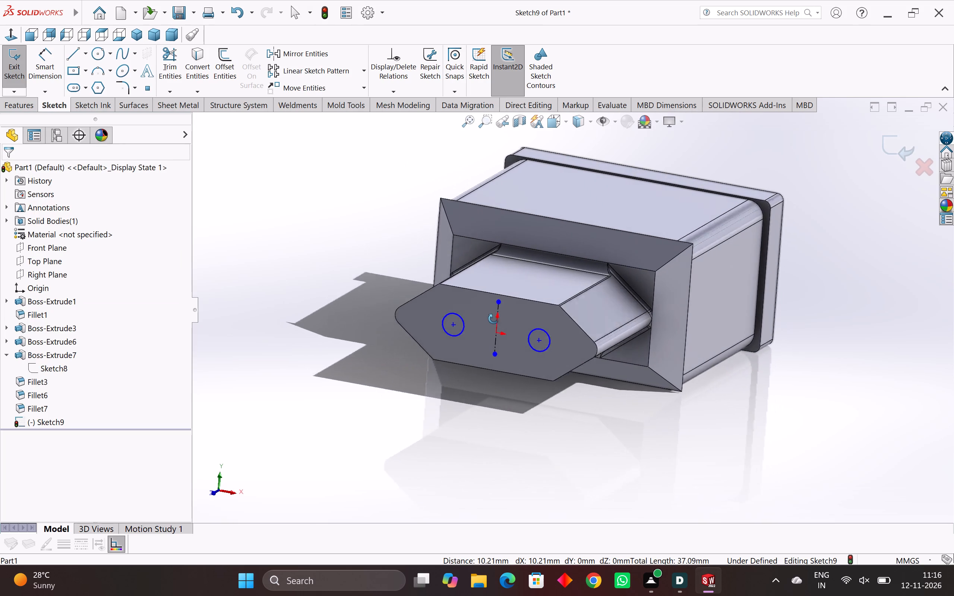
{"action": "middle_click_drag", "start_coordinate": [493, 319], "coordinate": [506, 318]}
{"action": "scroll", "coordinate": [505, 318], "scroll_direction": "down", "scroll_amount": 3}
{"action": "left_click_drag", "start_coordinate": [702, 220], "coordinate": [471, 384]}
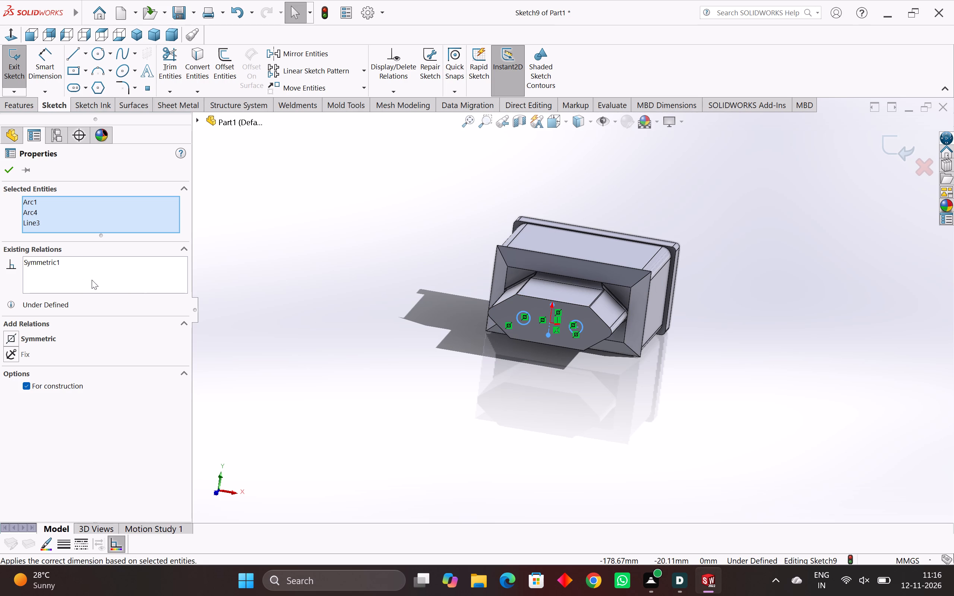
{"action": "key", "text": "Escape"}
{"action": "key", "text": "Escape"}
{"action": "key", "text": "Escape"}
Fully define the two circles and the vertical construction line with automatically calculated dimensions, using baseline horizontal and chain vertical schemes.
{"action": "scroll", "coordinate": [575, 356], "scroll_direction": "down", "scroll_amount": 1}
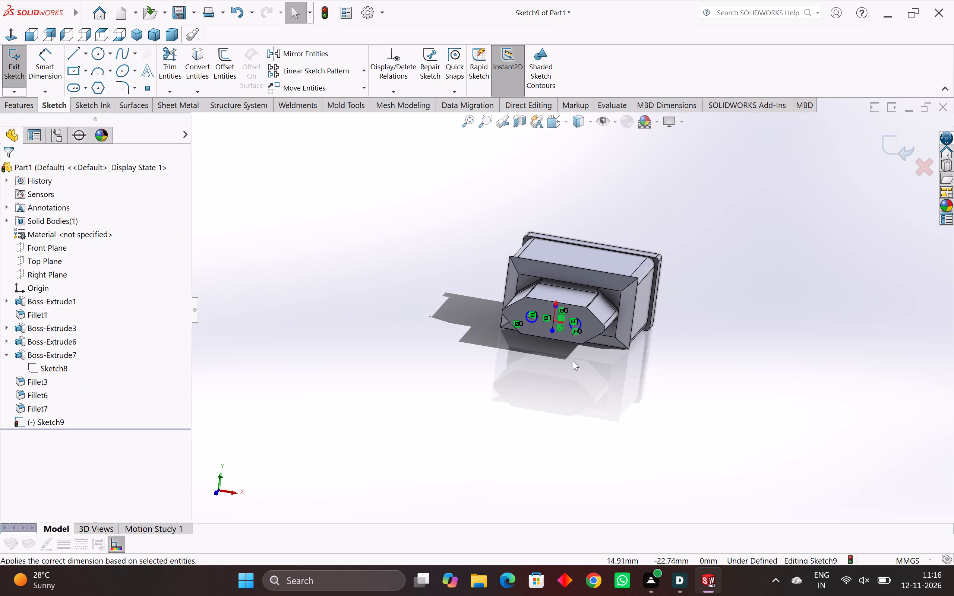
{"action": "scroll", "coordinate": [552, 307], "scroll_direction": "up", "scroll_amount": 3}
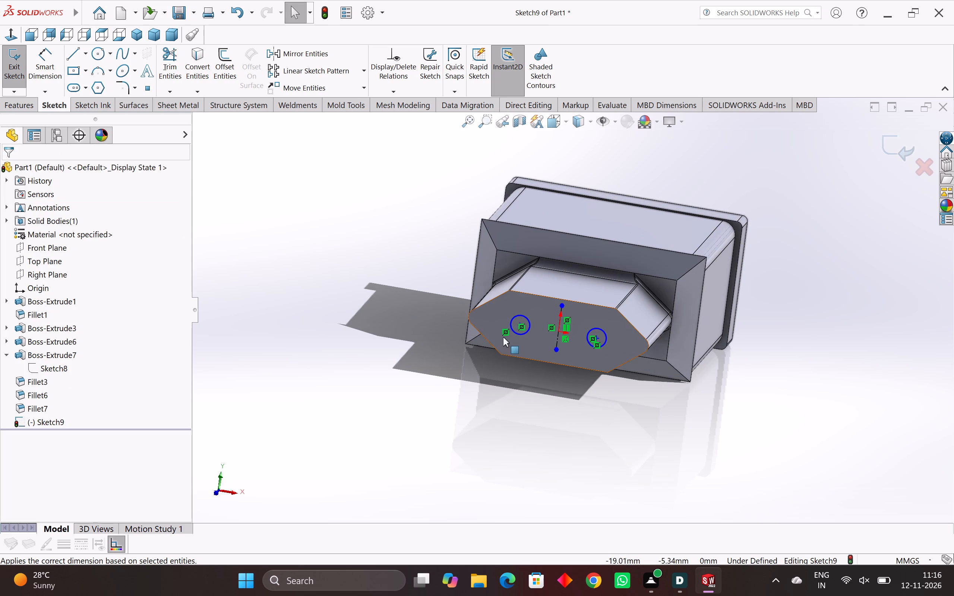
{"action": "scroll", "coordinate": [596, 339], "scroll_direction": "up", "scroll_amount": 4}
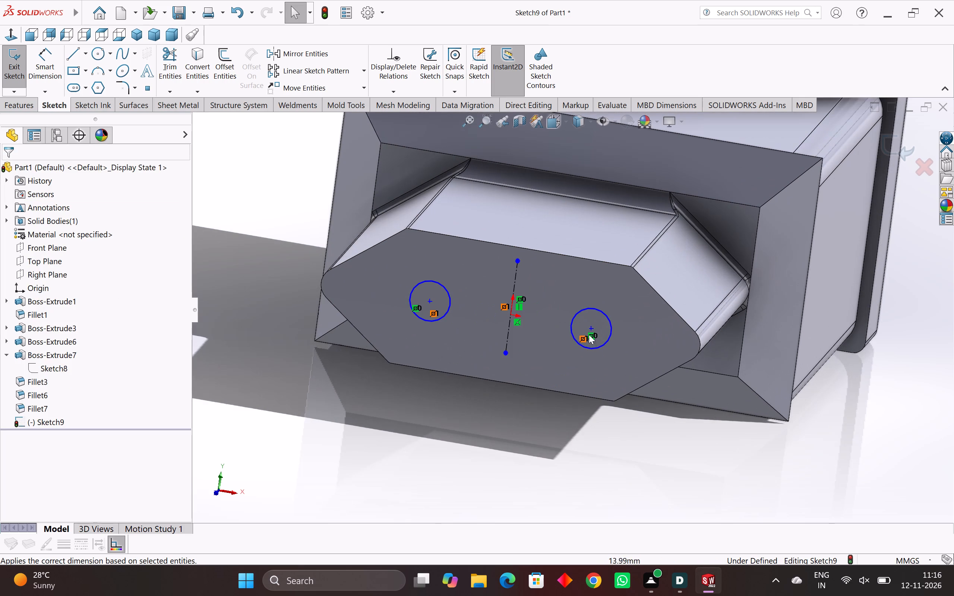
{"action": "scroll", "coordinate": [489, 326], "scroll_direction": "down", "scroll_amount": 4}
{"action": "left_click_drag", "start_coordinate": [651, 238], "coordinate": [459, 381]}
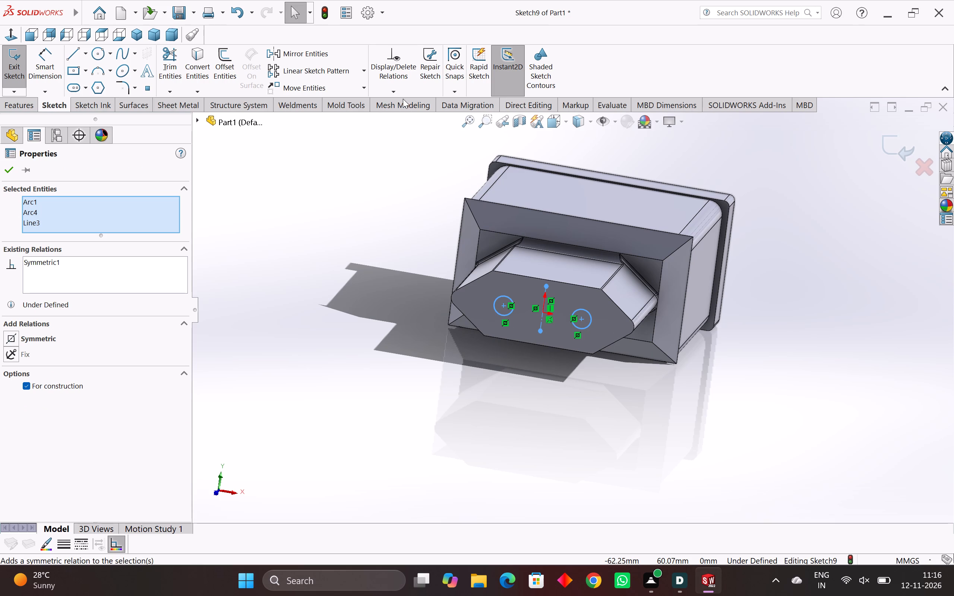
{"action": "left_click", "coordinate": [399, 93]}
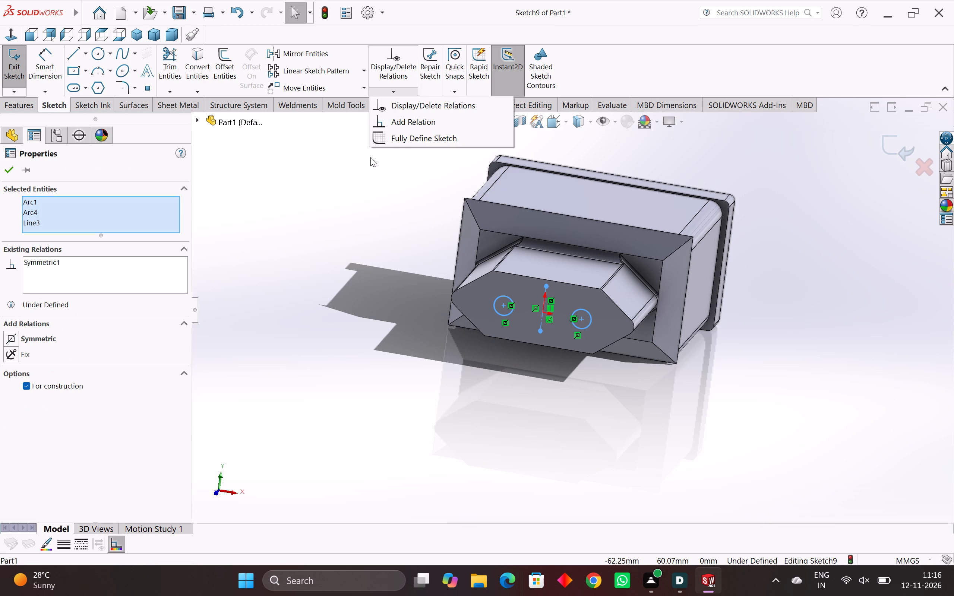
{"action": "left_click", "coordinate": [406, 135]}
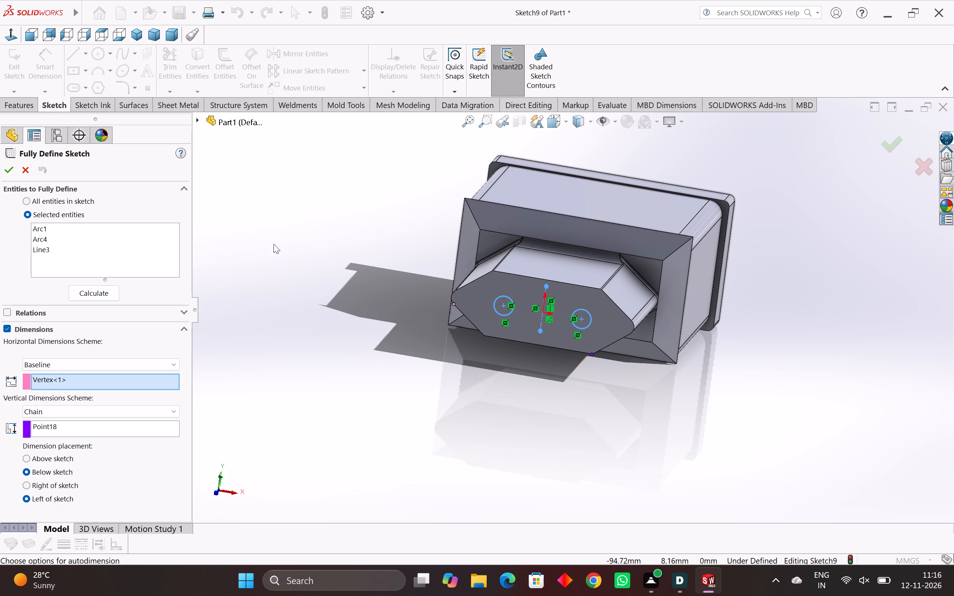
{"action": "left_click", "coordinate": [105, 290]}
{"action": "middle_click_drag", "start_coordinate": [411, 329], "coordinate": [456, 345]}
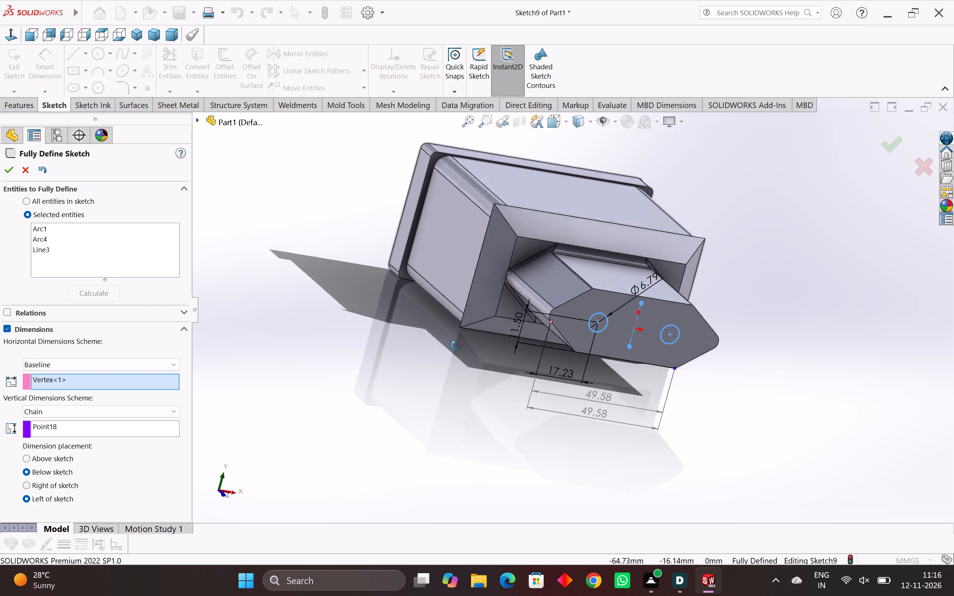
{"action": "middle_click_drag", "start_coordinate": [456, 345], "coordinate": [468, 346]}
{"action": "scroll", "coordinate": [617, 333], "scroll_direction": "up", "scroll_amount": 5}
{"action": "scroll", "coordinate": [564, 335], "scroll_direction": "up", "scroll_amount": 6}
{"action": "scroll", "coordinate": [591, 279], "scroll_direction": "up", "scroll_amount": 3}
{"action": "scroll", "coordinate": [591, 272], "scroll_direction": "down", "scroll_amount": 8}
{"action": "middle_click_drag", "start_coordinate": [580, 297], "coordinate": [548, 323]}
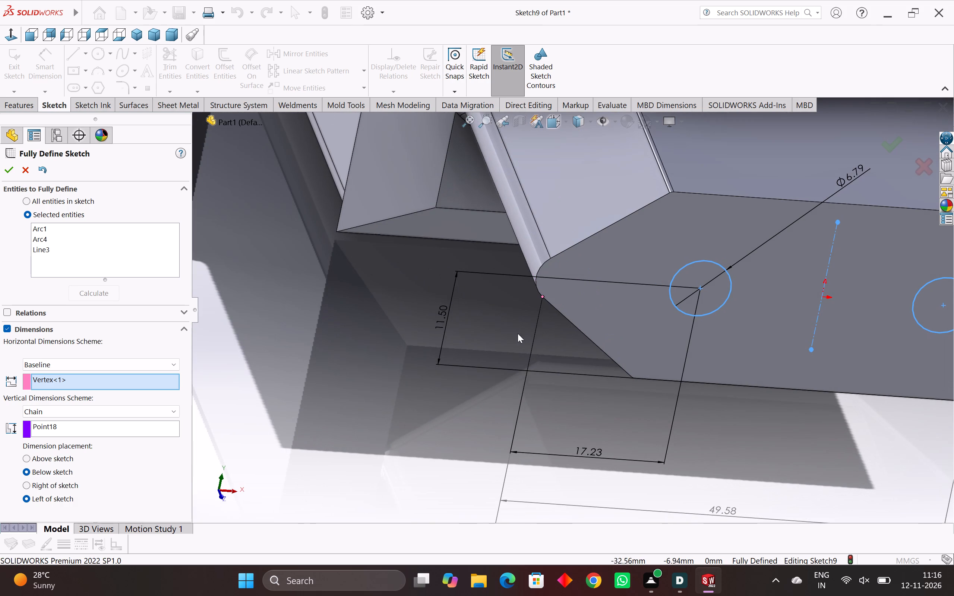
{"action": "left_click", "coordinate": [14, 172]}
Extrude both circles outward from the end boss's face as blind cylindrical pins merged with the body.
{"action": "scroll", "coordinate": [671, 350], "scroll_direction": "down", "scroll_amount": 3}
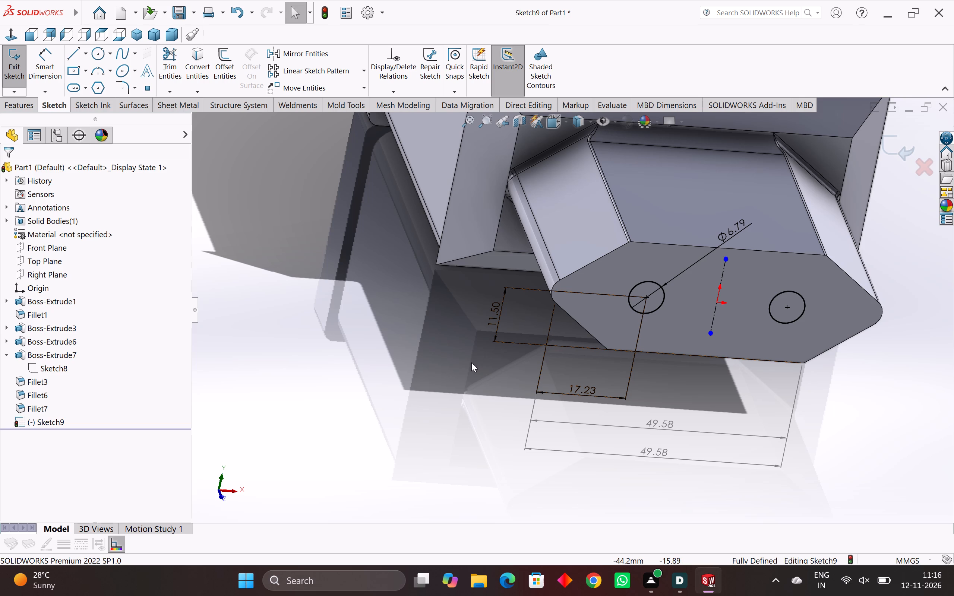
{"action": "scroll", "coordinate": [635, 404], "scroll_direction": "down", "scroll_amount": 3}
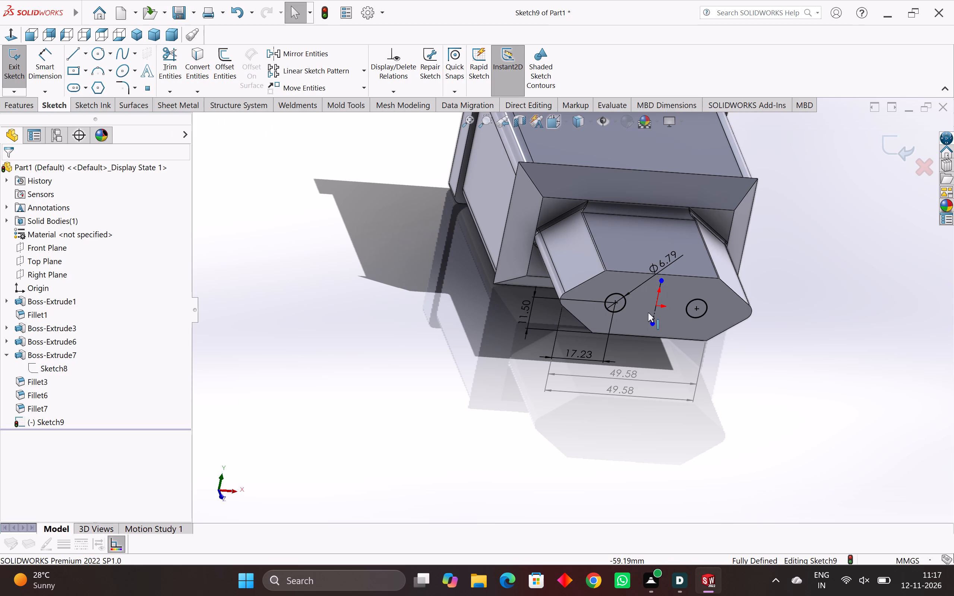
{"action": "left_click", "coordinate": [28, 104]}
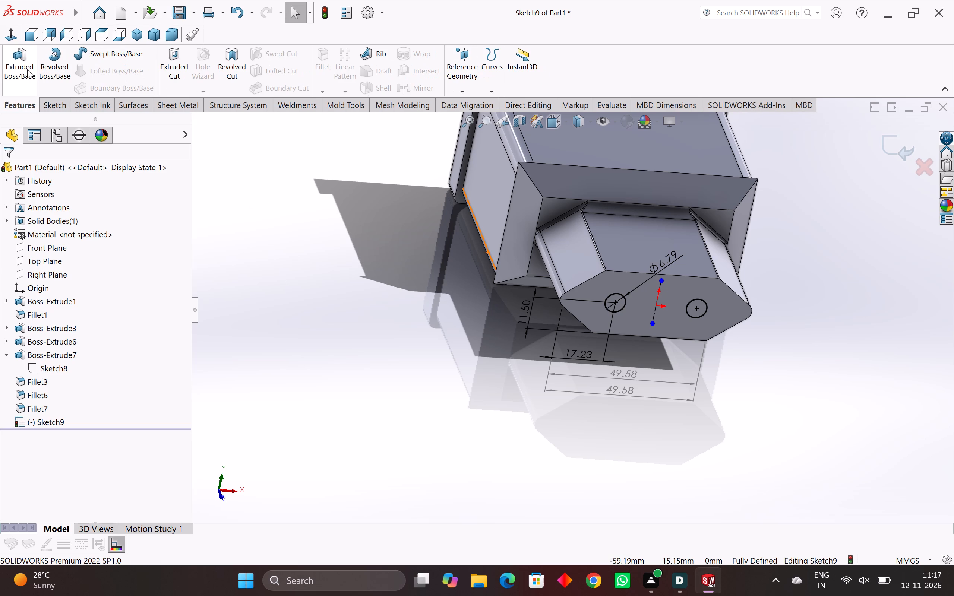
{"action": "left_click", "coordinate": [27, 69]}
{"action": "middle_click_drag", "start_coordinate": [389, 275], "coordinate": [329, 313]}
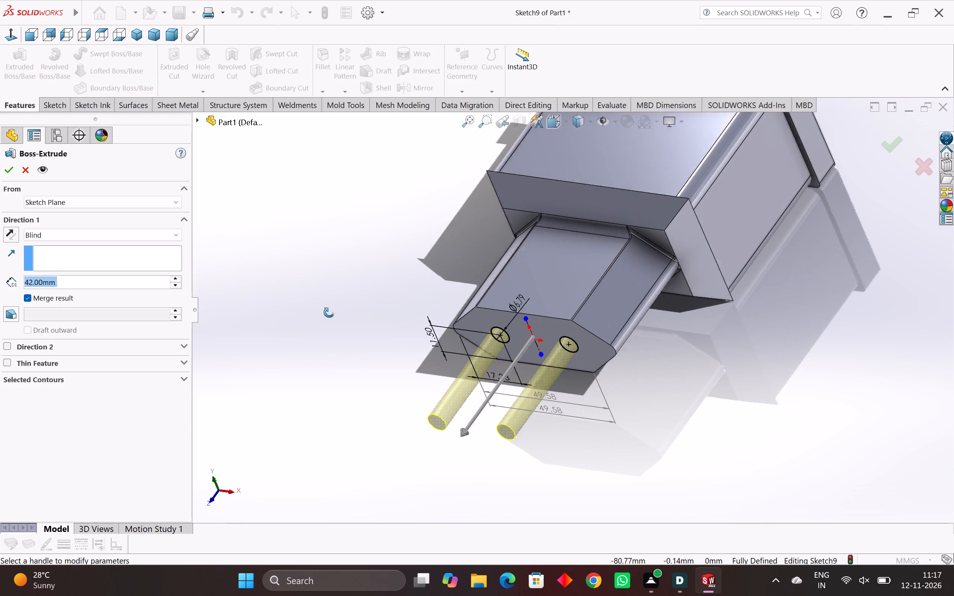
{"action": "middle_click_drag", "start_coordinate": [329, 313], "coordinate": [318, 353]}
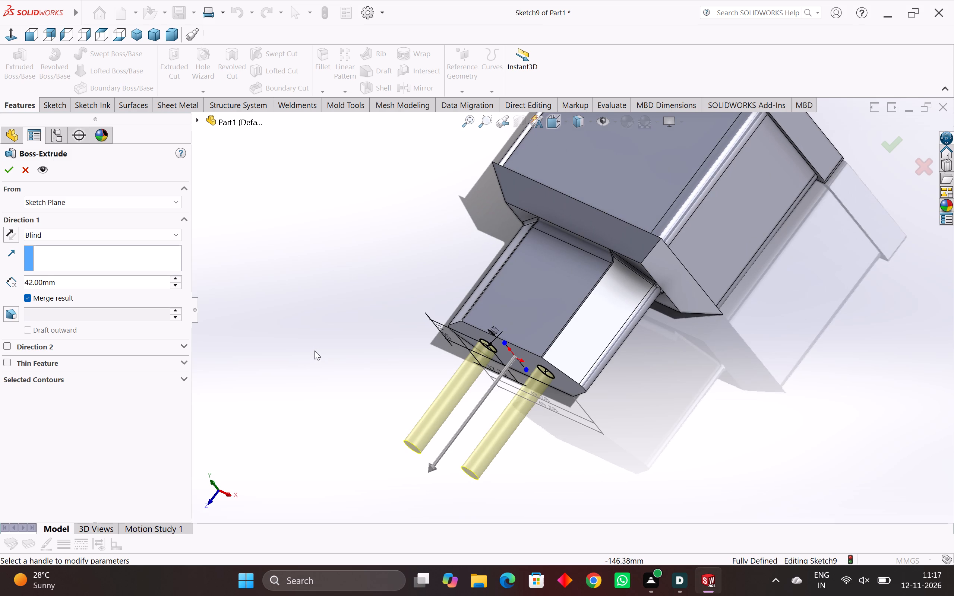
{"action": "type", "text": "15"}
{"action": "key", "text": "Return"}
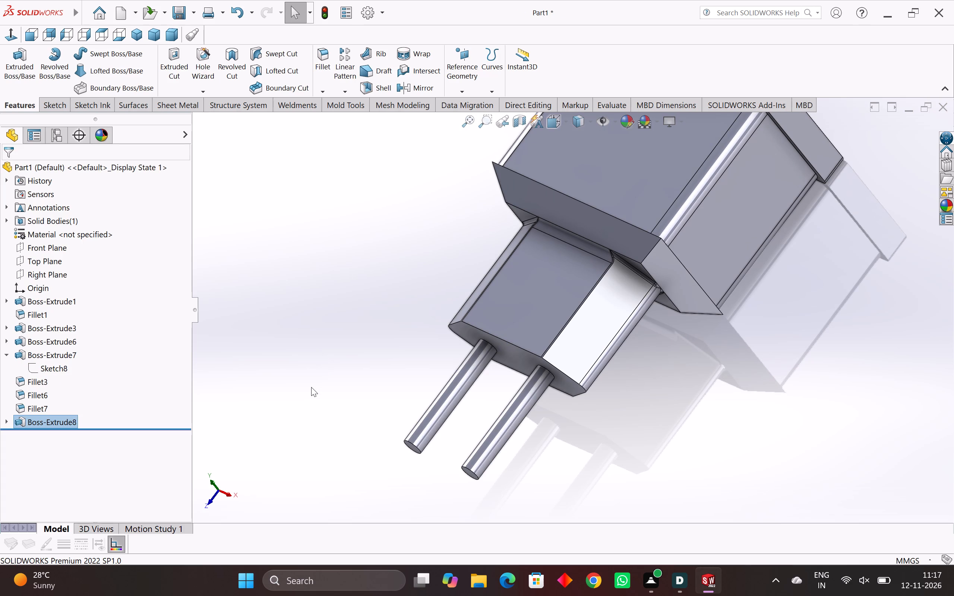
Set the blind extrusion depth of the two cylindrical pins to 15 mm.
{"action": "right_click", "coordinate": [73, 416]}
{"action": "left_click", "coordinate": [84, 242]}
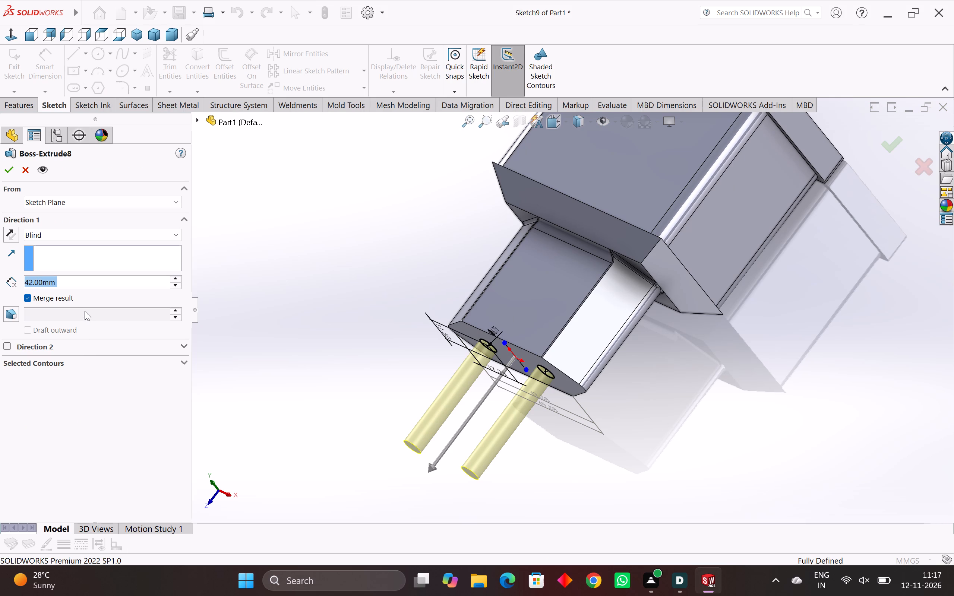
{"action": "type", "text": "15"}
{"action": "key", "text": "Return"}
{"action": "key", "text": "Return"}
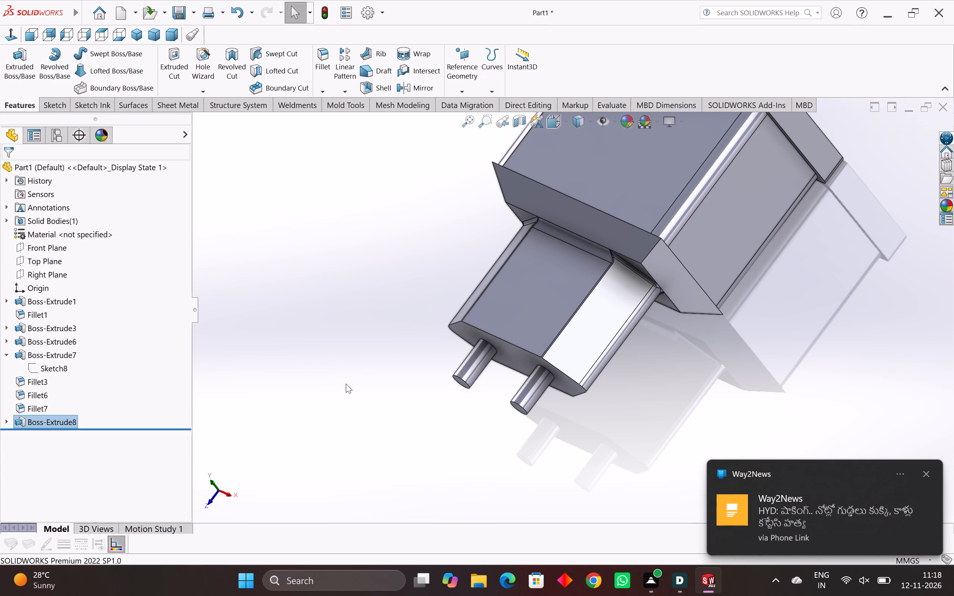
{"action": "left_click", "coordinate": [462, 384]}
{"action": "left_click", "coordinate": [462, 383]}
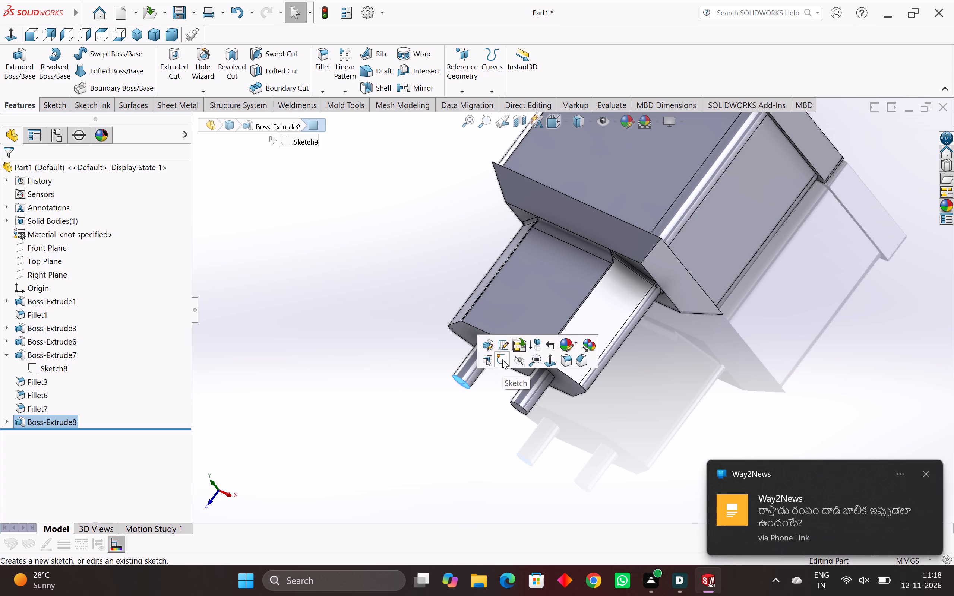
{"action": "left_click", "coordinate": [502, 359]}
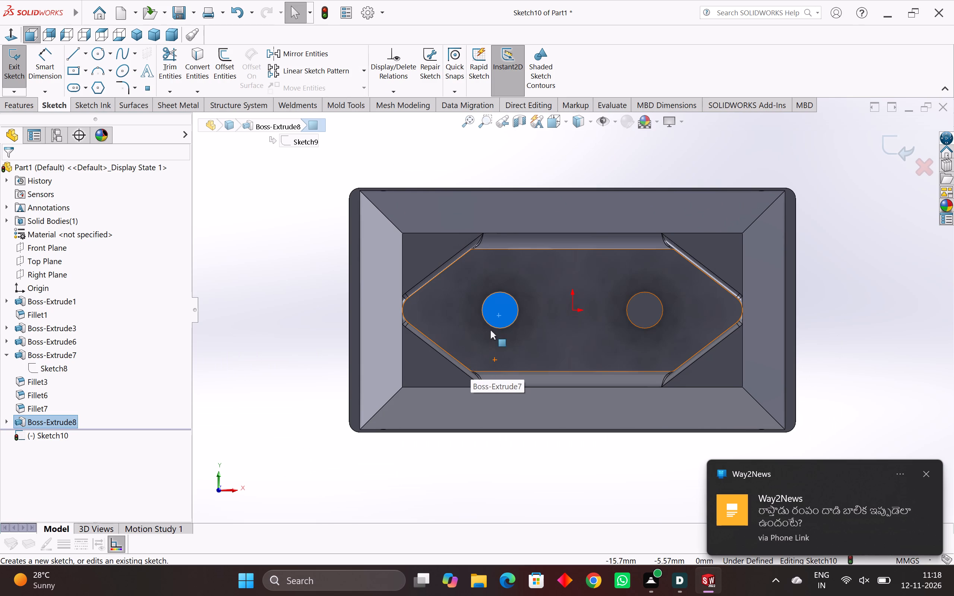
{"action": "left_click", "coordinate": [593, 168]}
Examine how the Top Plane passes through the end boss and the two pins, and leave the empty sketch.
{"action": "middle_click_drag", "start_coordinate": [581, 241], "coordinate": [575, 321]}
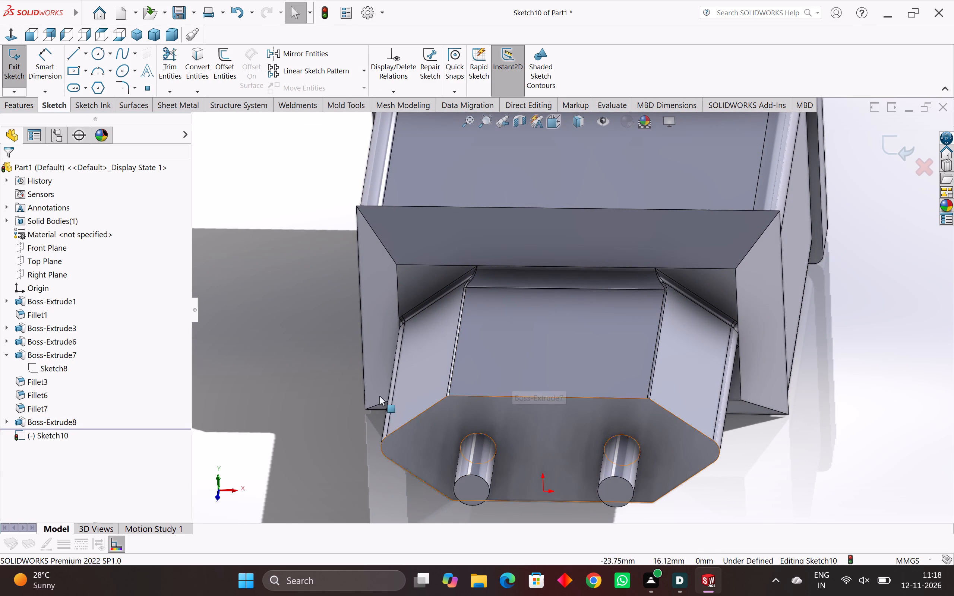
{"action": "left_click", "coordinate": [20, 258]}
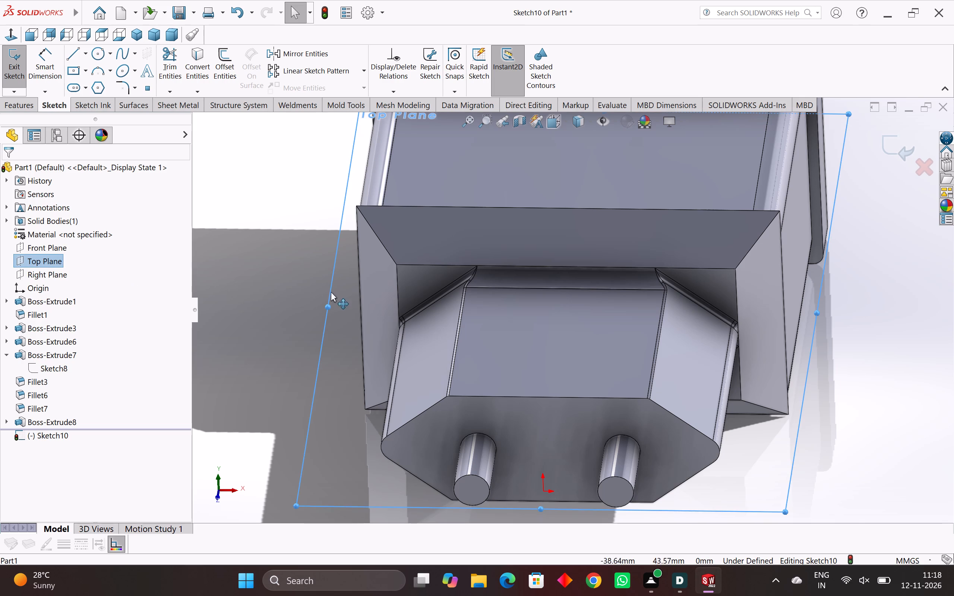
{"action": "middle_click_drag", "start_coordinate": [332, 292], "coordinate": [366, 368]}
{"action": "scroll", "coordinate": [366, 369], "scroll_direction": "down", "scroll_amount": 3}
{"action": "middle_click_drag", "start_coordinate": [402, 372], "coordinate": [435, 351]}
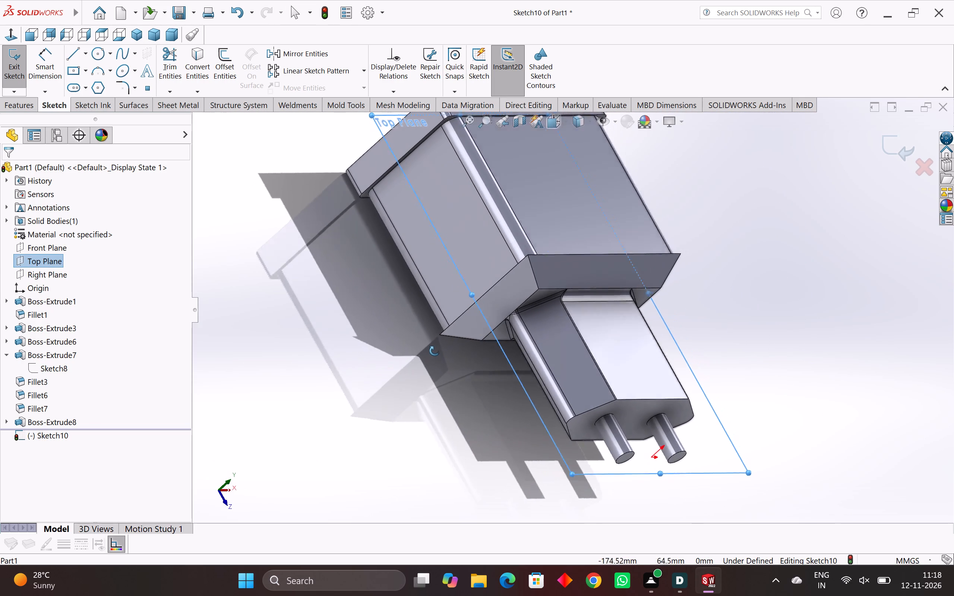
{"action": "middle_click_drag", "start_coordinate": [435, 351], "coordinate": [462, 311]}
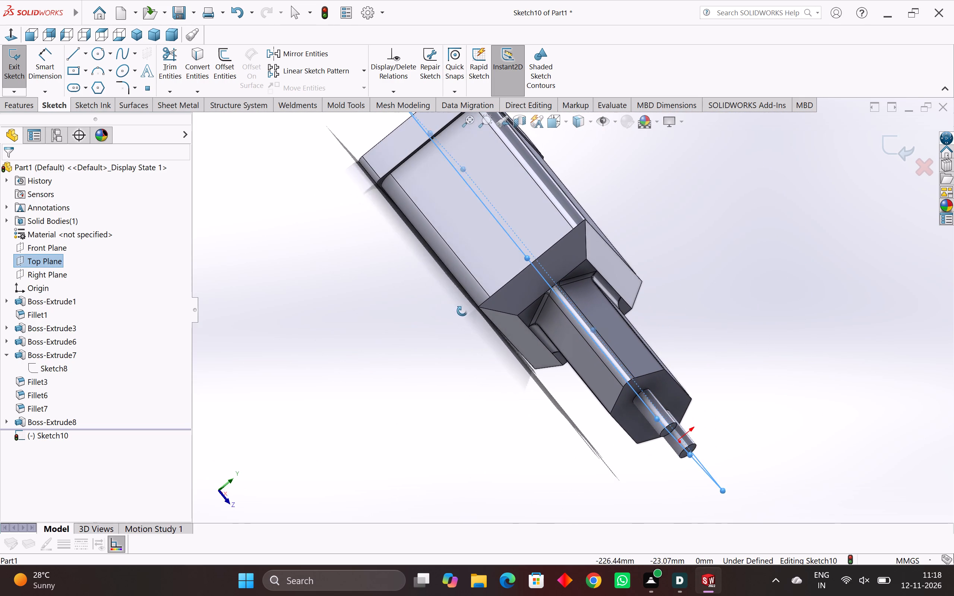
{"action": "middle_click_drag", "start_coordinate": [462, 311], "coordinate": [439, 252]}
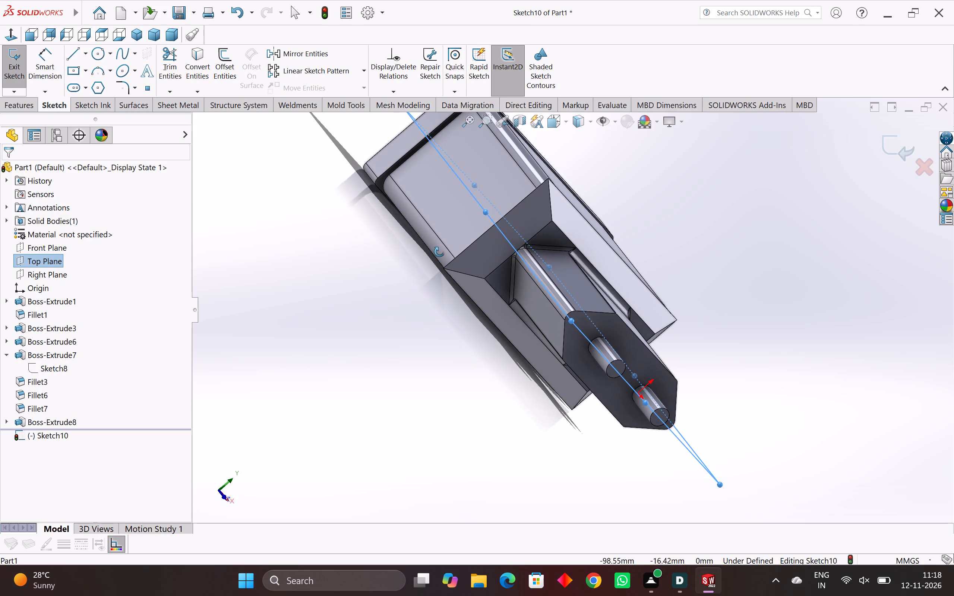
{"action": "middle_click_drag", "start_coordinate": [439, 252], "coordinate": [414, 221]}
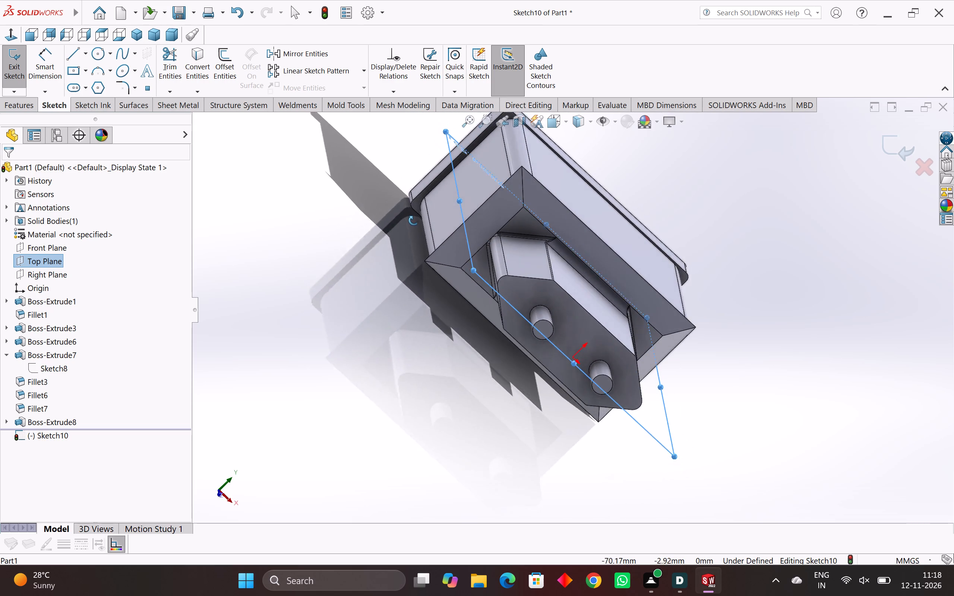
{"action": "middle_click_drag", "start_coordinate": [414, 221], "coordinate": [421, 197]}
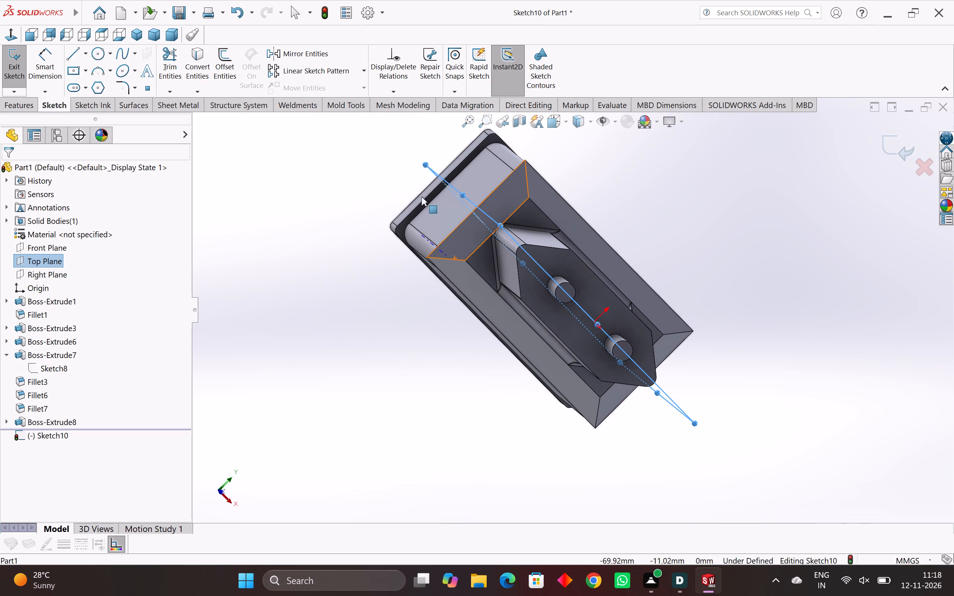
{"action": "scroll", "coordinate": [564, 261], "scroll_direction": "up", "scroll_amount": 3}
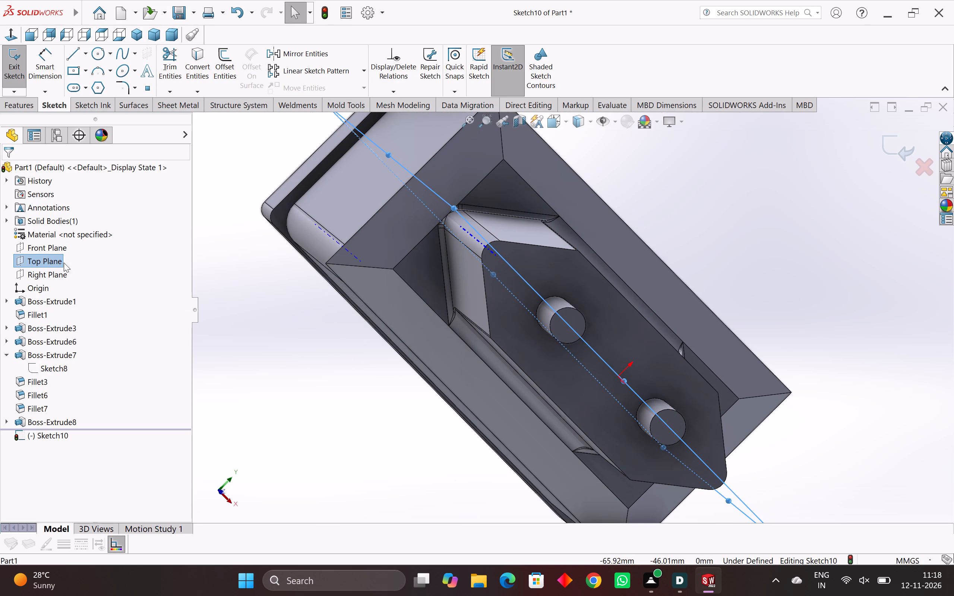
{"action": "left_click", "coordinate": [54, 262]}
{"action": "left_click", "coordinate": [64, 251]}
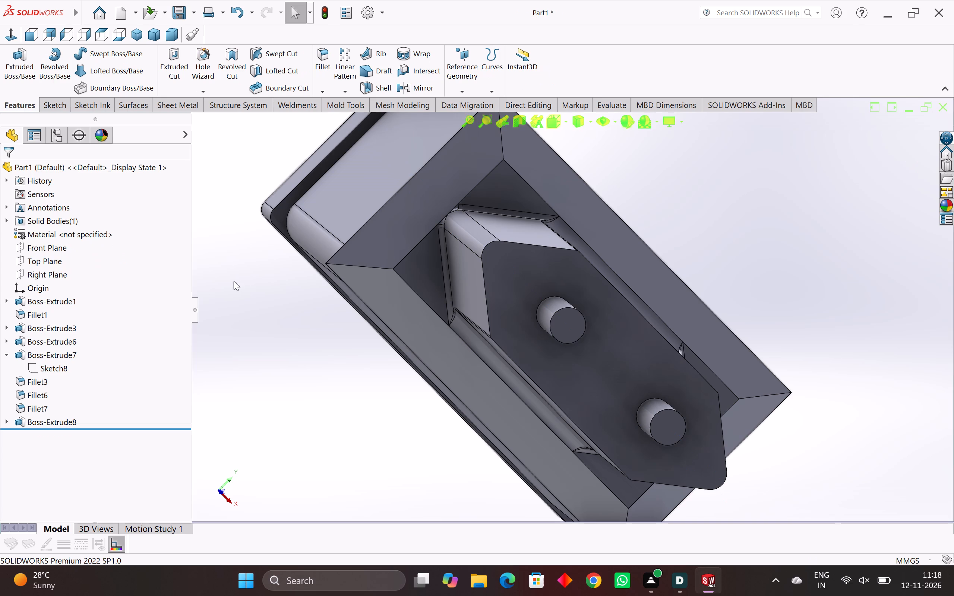
On the Top Plane, sketch an 8 mm vertical line outward from the outer corner of the negative-X pin's free end.
{"action": "left_click", "coordinate": [34, 262]}
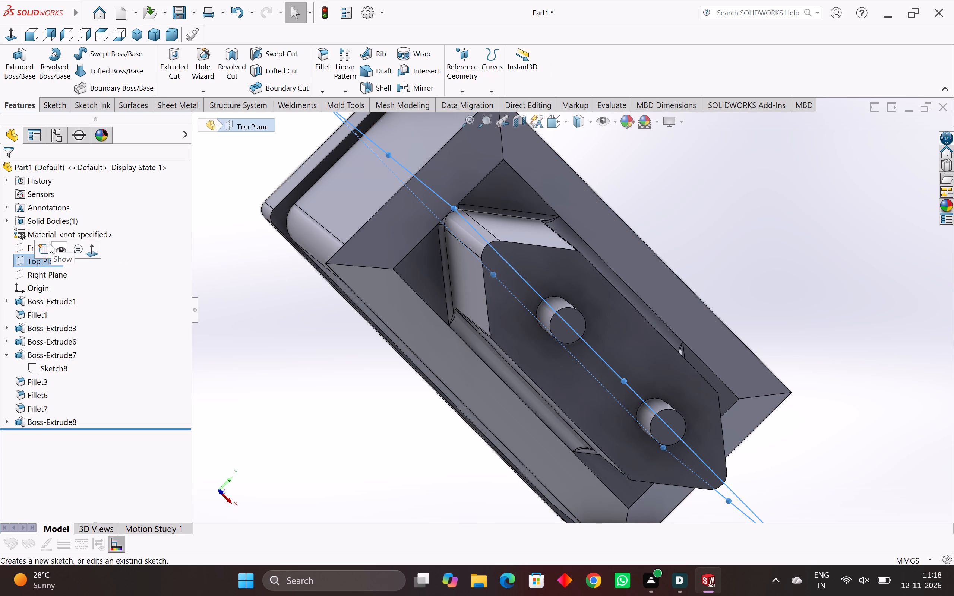
{"action": "left_click", "coordinate": [46, 248]}
{"action": "left_click", "coordinate": [756, 363]}
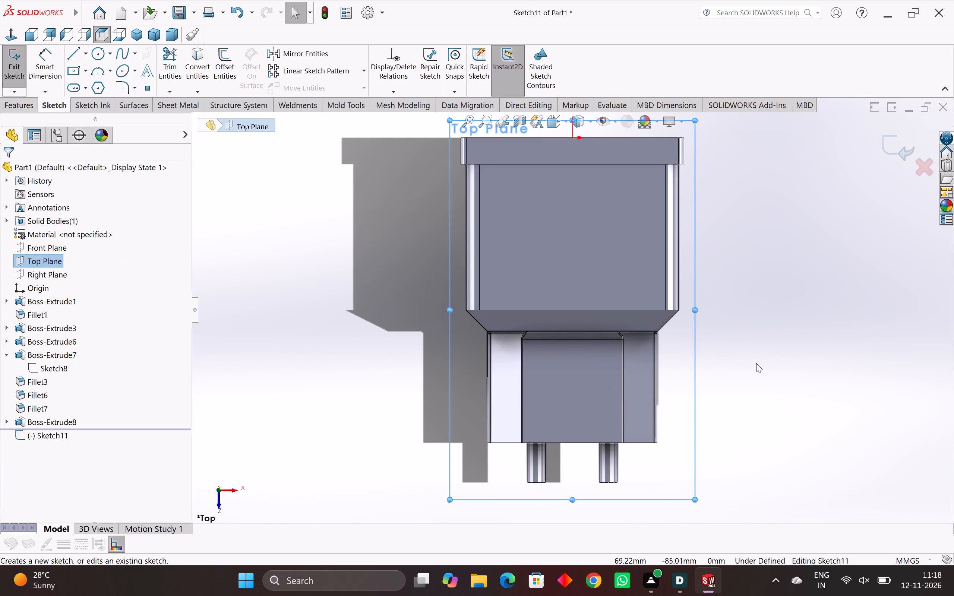
{"action": "scroll", "coordinate": [543, 493], "scroll_direction": "up", "scroll_amount": 5}
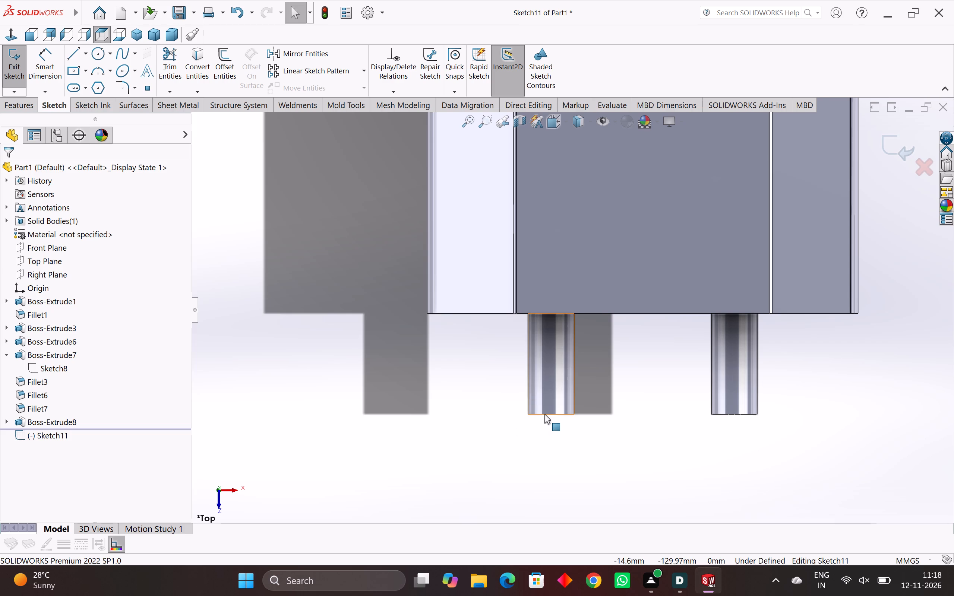
{"action": "left_click", "coordinate": [72, 56]}
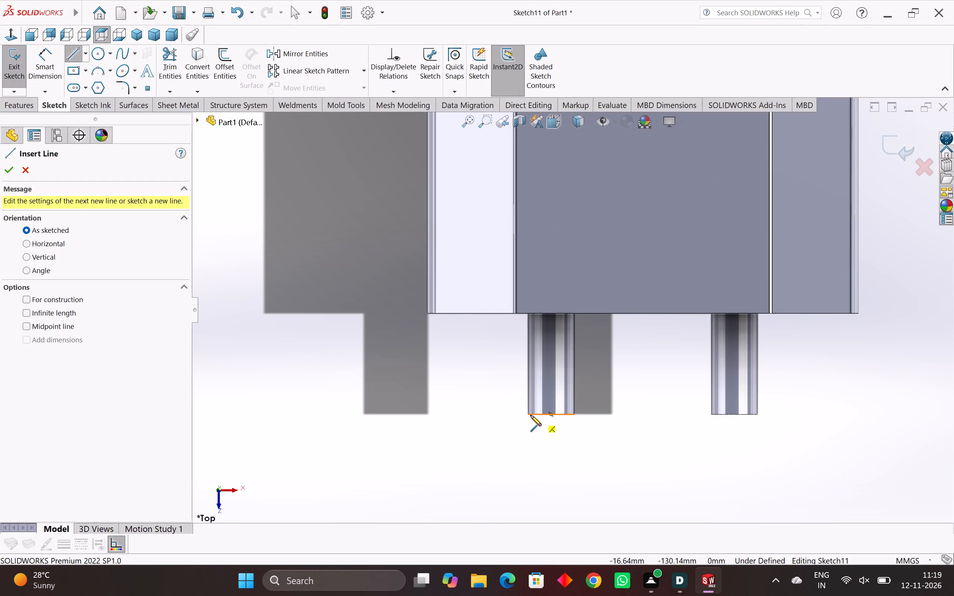
{"action": "scroll", "coordinate": [530, 414], "scroll_direction": "up", "scroll_amount": 6}
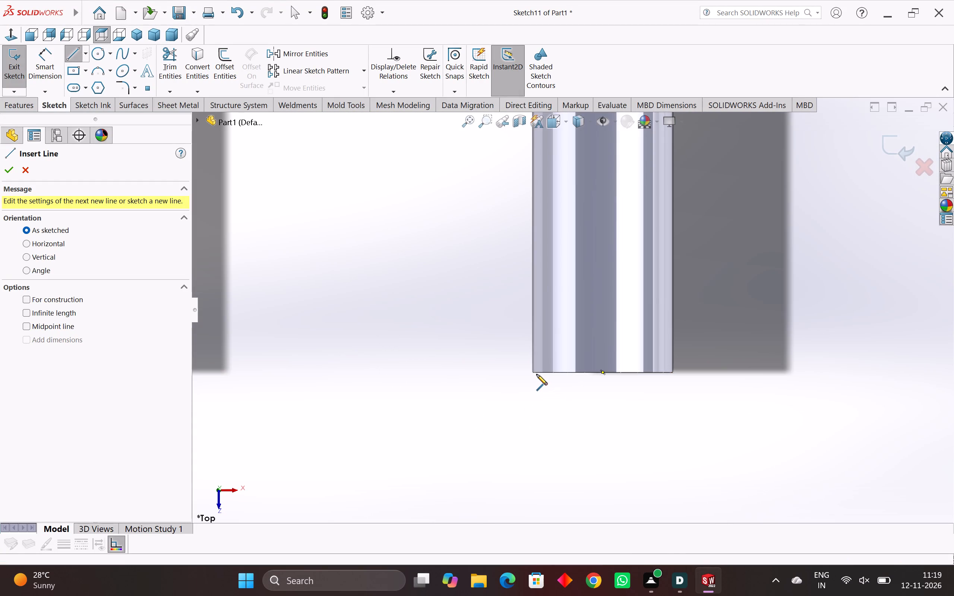
{"action": "left_click", "coordinate": [532, 373]}
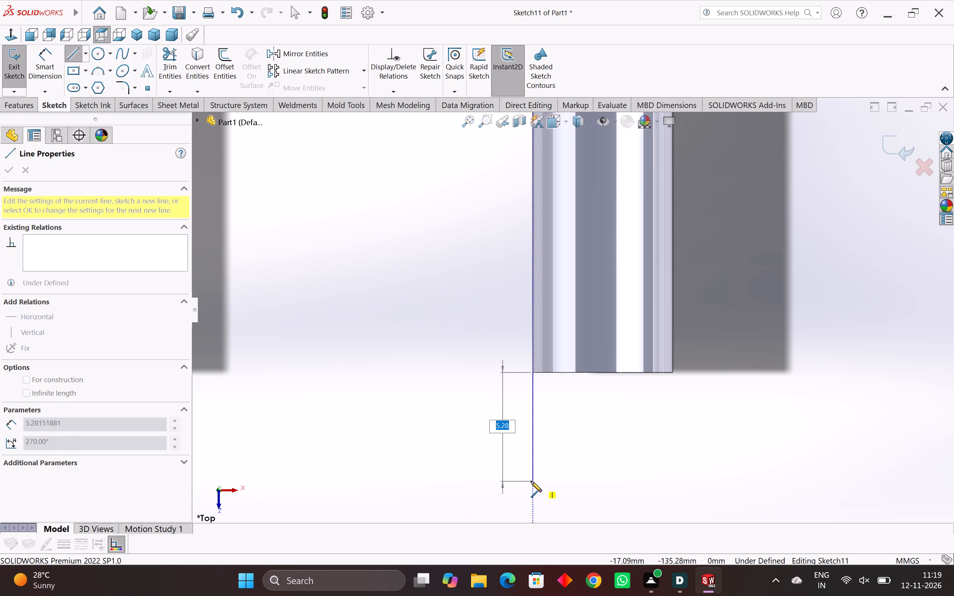
{"action": "key", "text": "8"}
{"action": "key", "text": "Return"}
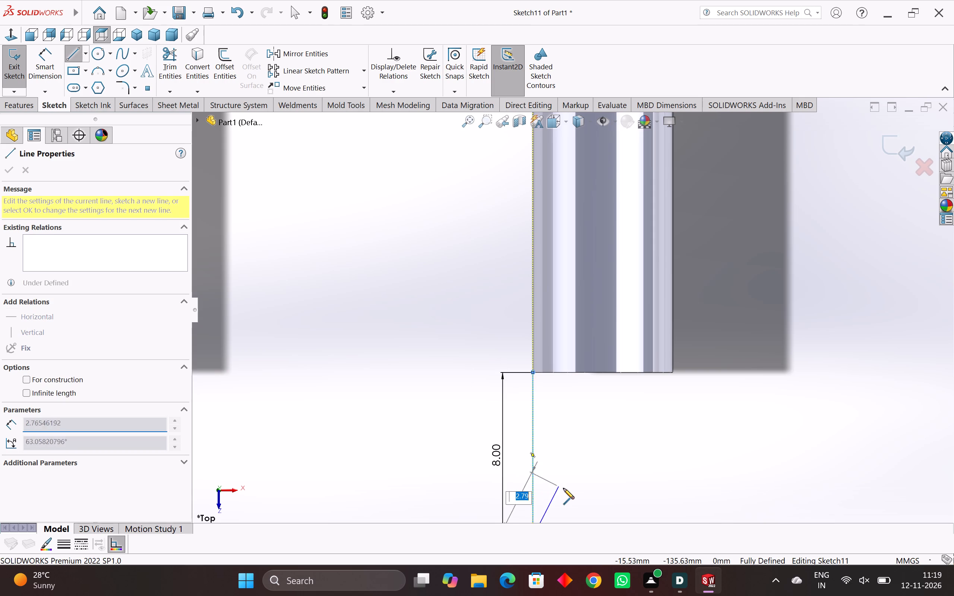
{"action": "scroll", "coordinate": [564, 489], "scroll_direction": "down", "scroll_amount": 2}
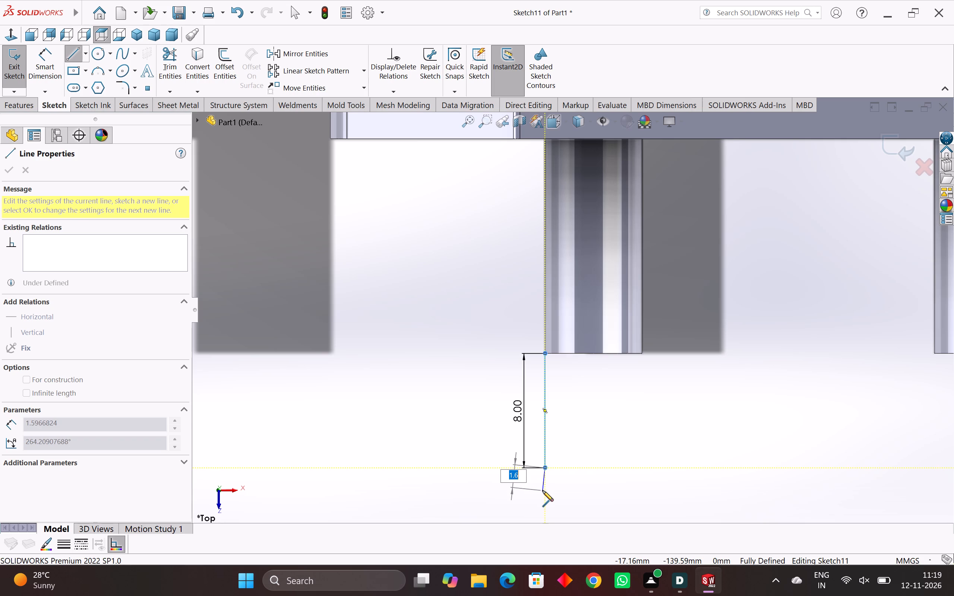
{"action": "key", "text": "Escape"}
{"action": "key", "text": "Escape"}
{"action": "scroll", "coordinate": [597, 457], "scroll_direction": "down", "scroll_amount": 3}
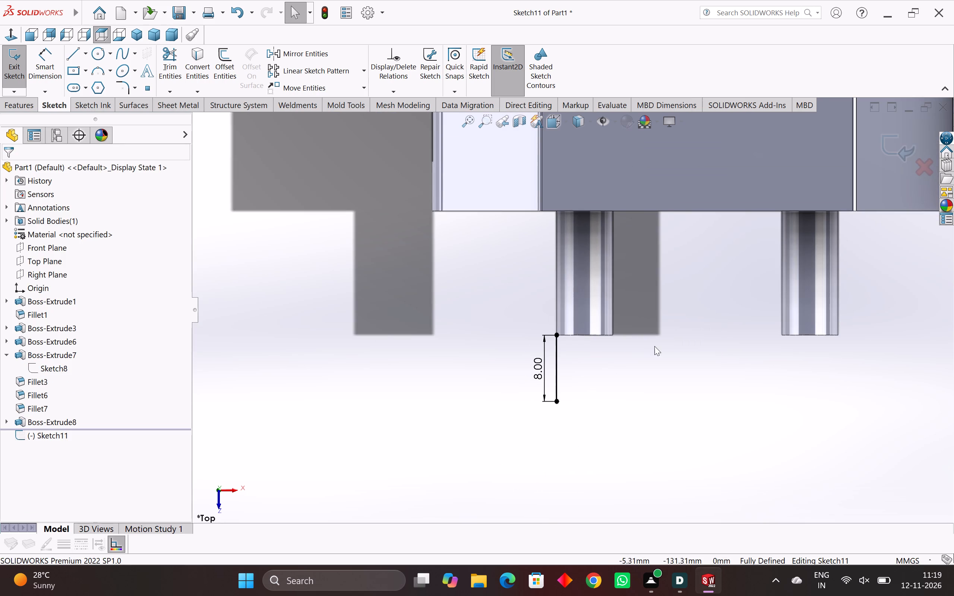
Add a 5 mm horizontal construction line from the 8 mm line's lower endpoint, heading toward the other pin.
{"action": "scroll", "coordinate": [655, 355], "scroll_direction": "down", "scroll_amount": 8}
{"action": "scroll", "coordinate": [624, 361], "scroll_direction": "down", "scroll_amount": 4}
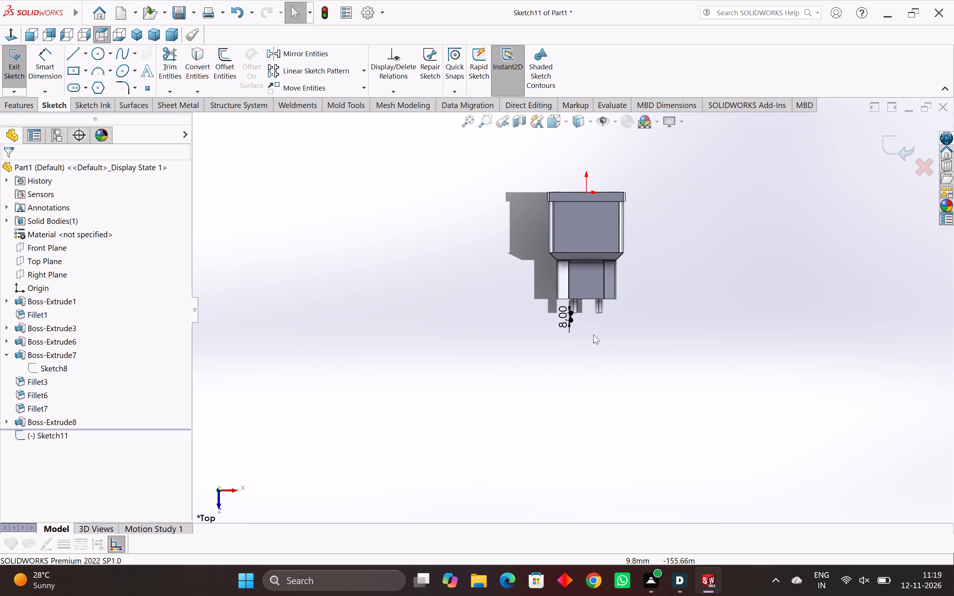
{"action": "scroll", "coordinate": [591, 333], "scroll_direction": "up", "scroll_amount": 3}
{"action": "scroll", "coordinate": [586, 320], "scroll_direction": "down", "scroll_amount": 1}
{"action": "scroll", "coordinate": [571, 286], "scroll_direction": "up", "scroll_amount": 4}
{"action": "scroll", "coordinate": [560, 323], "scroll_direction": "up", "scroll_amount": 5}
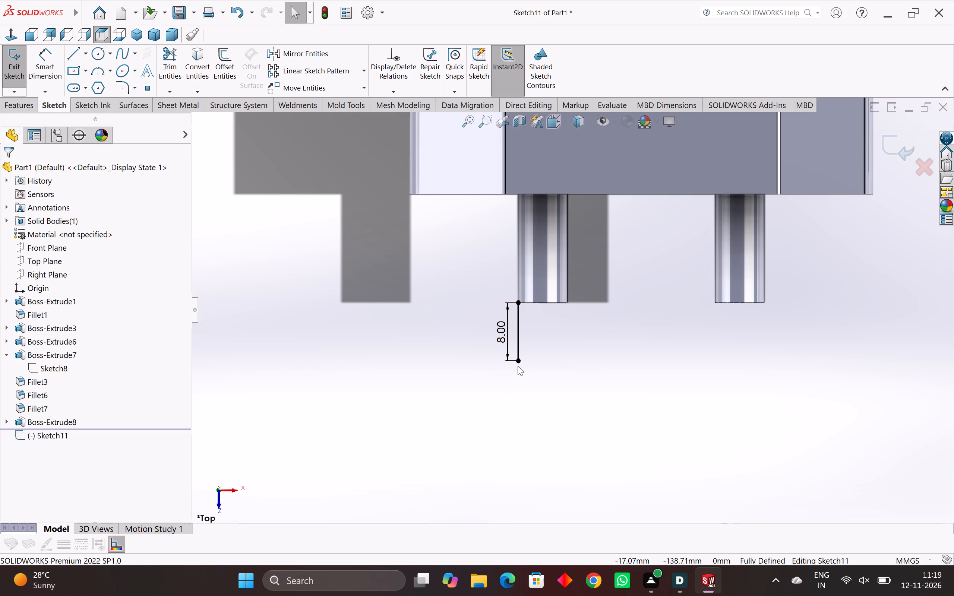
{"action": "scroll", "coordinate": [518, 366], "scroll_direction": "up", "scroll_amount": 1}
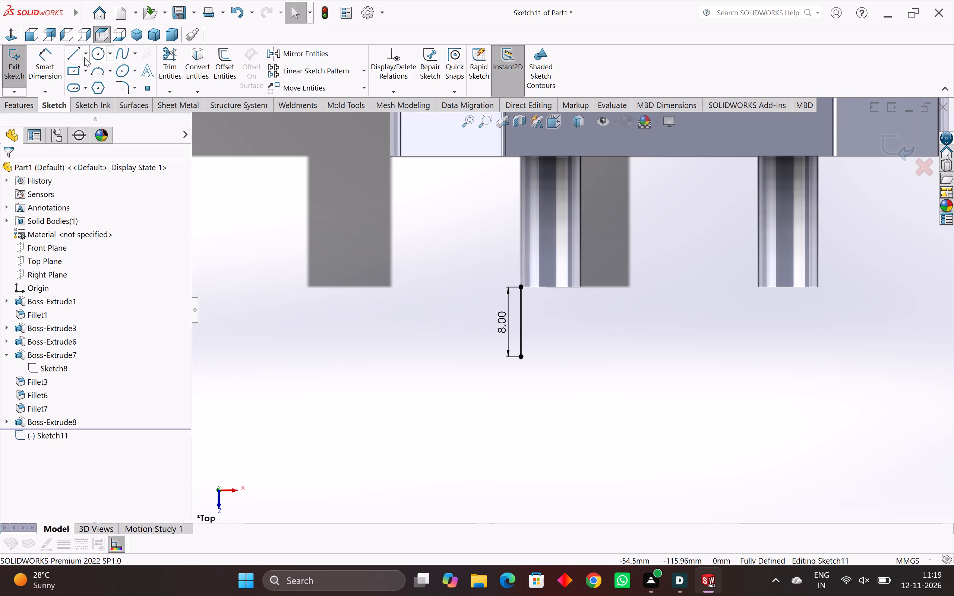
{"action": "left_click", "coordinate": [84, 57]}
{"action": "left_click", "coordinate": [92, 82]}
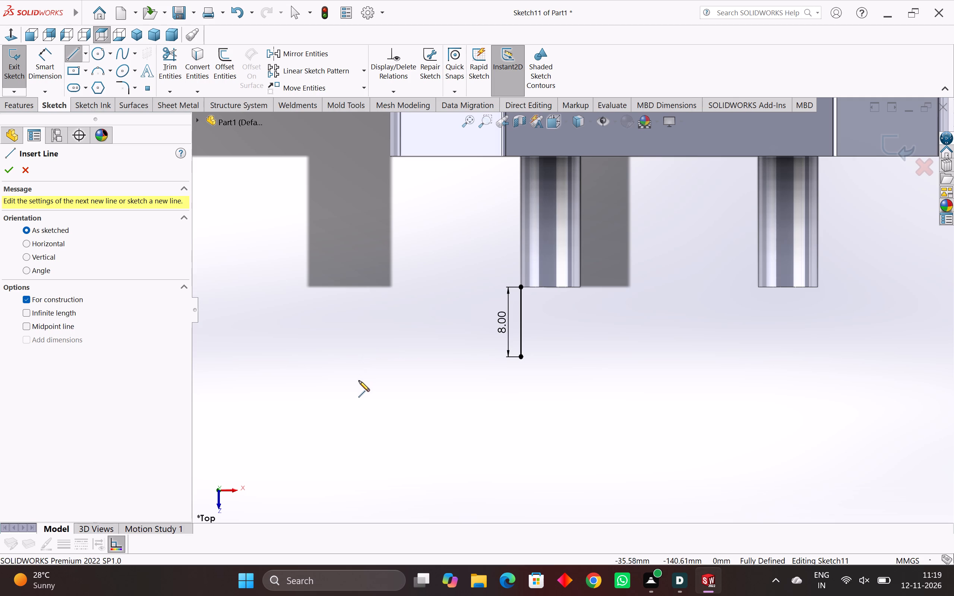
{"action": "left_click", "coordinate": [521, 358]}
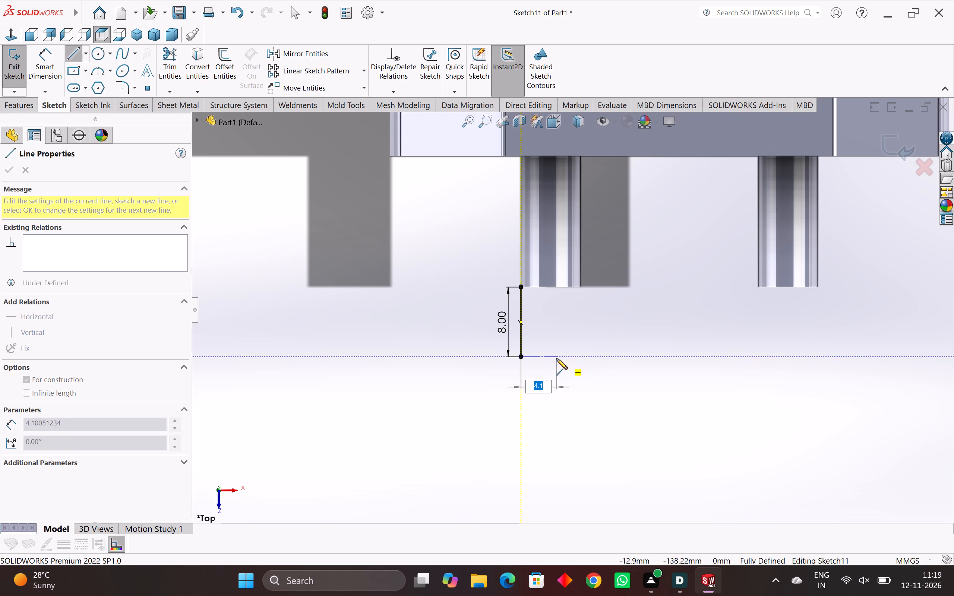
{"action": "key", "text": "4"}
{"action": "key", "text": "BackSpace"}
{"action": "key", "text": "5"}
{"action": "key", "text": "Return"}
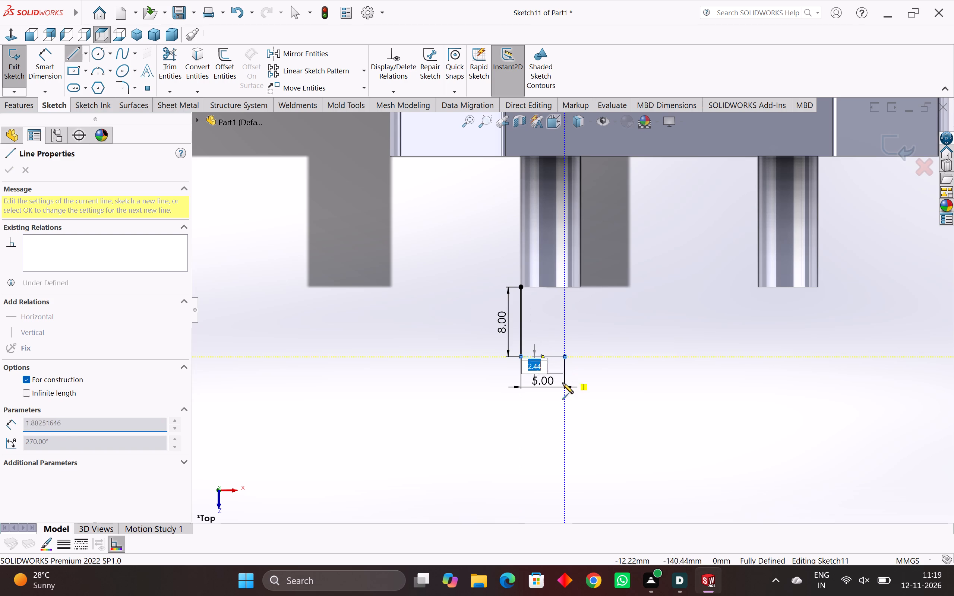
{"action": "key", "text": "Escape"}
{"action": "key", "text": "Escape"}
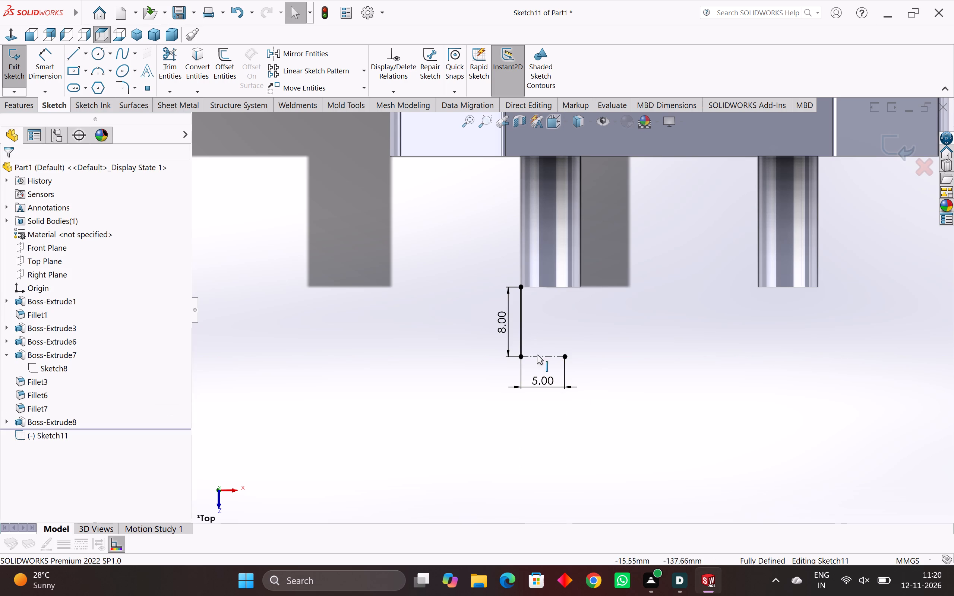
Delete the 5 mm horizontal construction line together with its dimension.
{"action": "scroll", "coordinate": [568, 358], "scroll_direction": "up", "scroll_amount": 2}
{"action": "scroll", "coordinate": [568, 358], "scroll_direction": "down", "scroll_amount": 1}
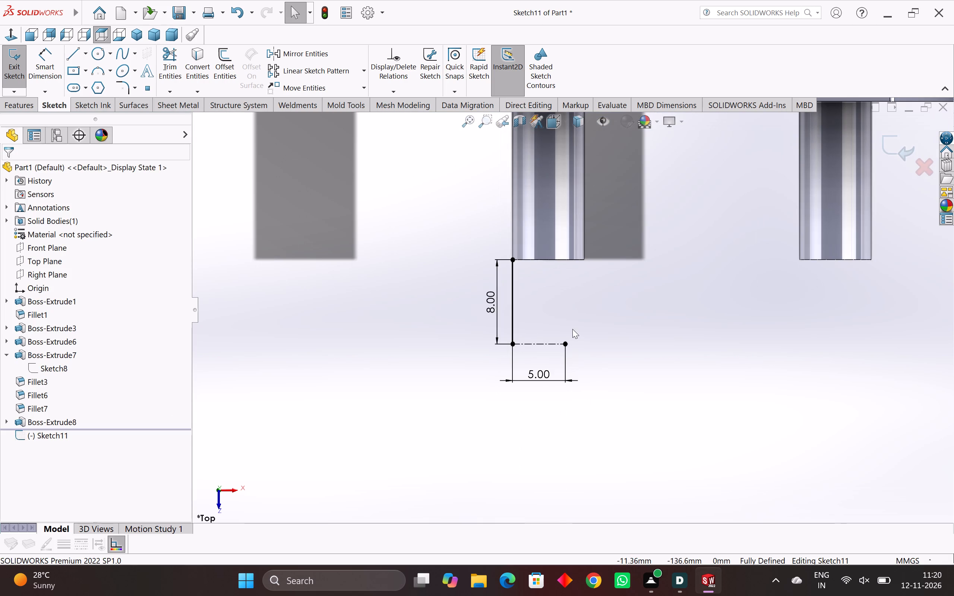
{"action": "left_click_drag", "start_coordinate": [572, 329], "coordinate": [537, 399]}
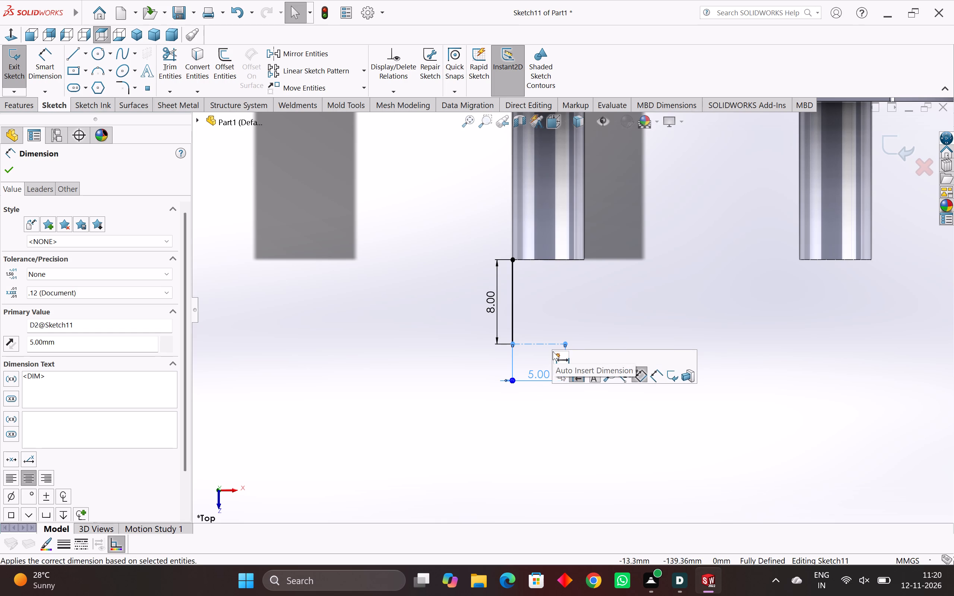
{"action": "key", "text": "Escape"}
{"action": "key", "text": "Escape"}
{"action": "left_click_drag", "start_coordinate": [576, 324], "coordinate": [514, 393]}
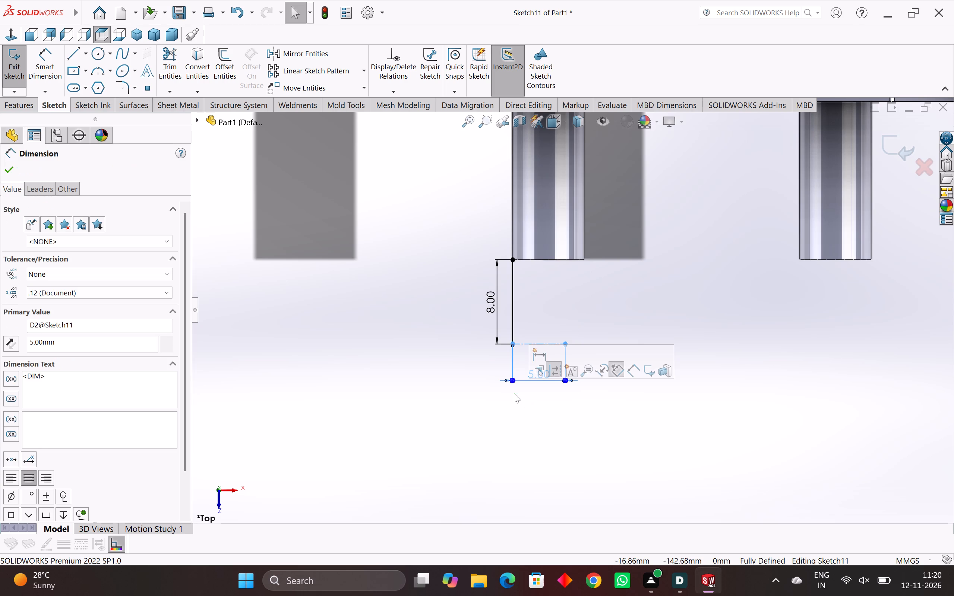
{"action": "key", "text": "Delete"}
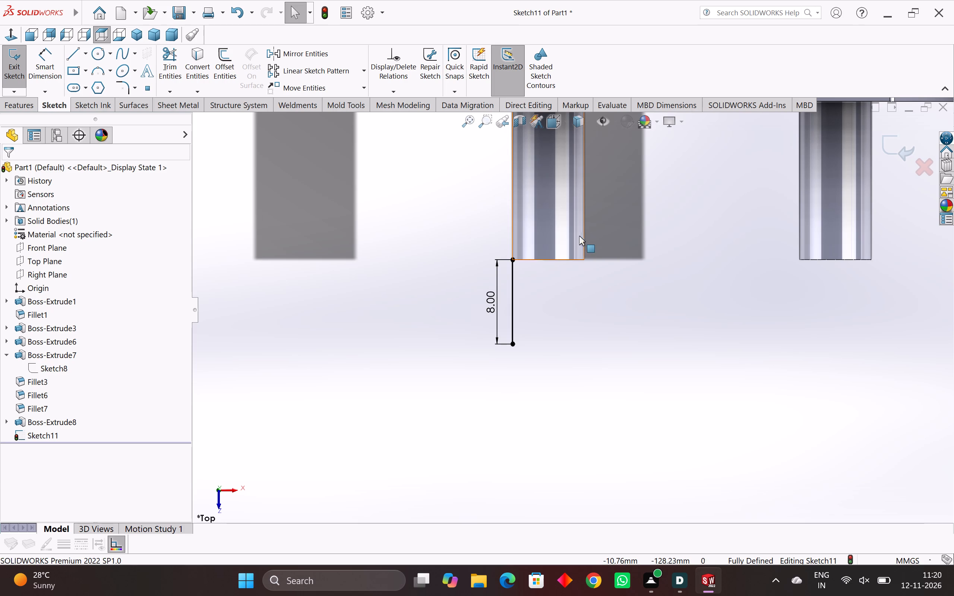
Locate the circle sketch beneath the pin extrusion, examine it on the end boss, and leave the line sketch.
{"action": "right_click", "coordinate": [574, 214]}
{"action": "left_click", "coordinate": [285, 390]}
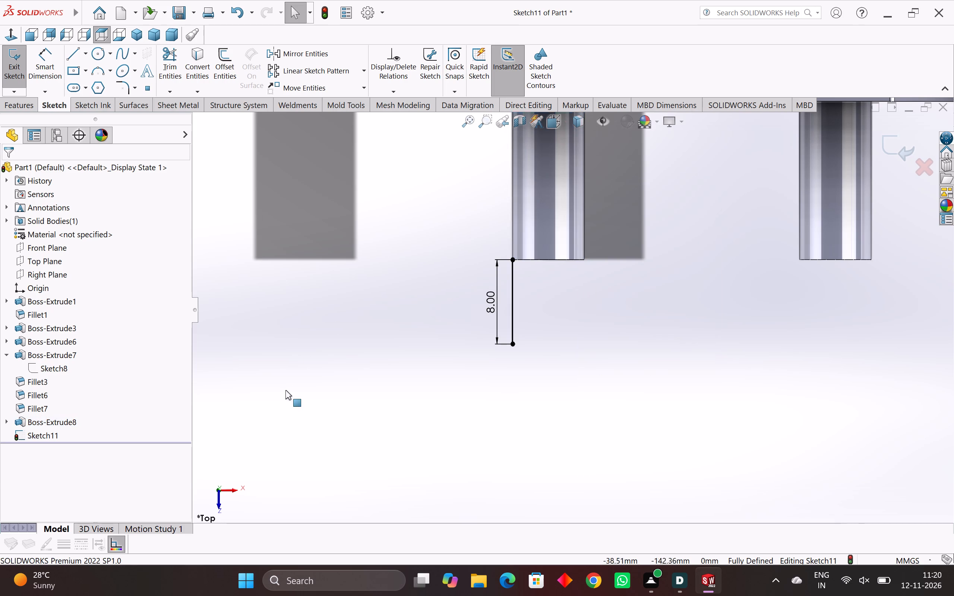
{"action": "left_click", "coordinate": [6, 421]}
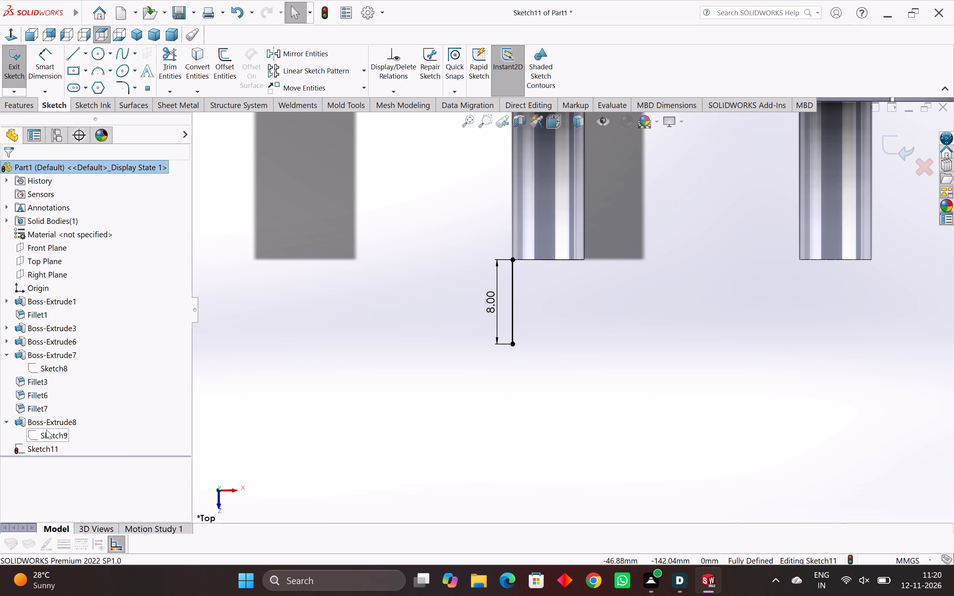
{"action": "left_click", "coordinate": [33, 437]}
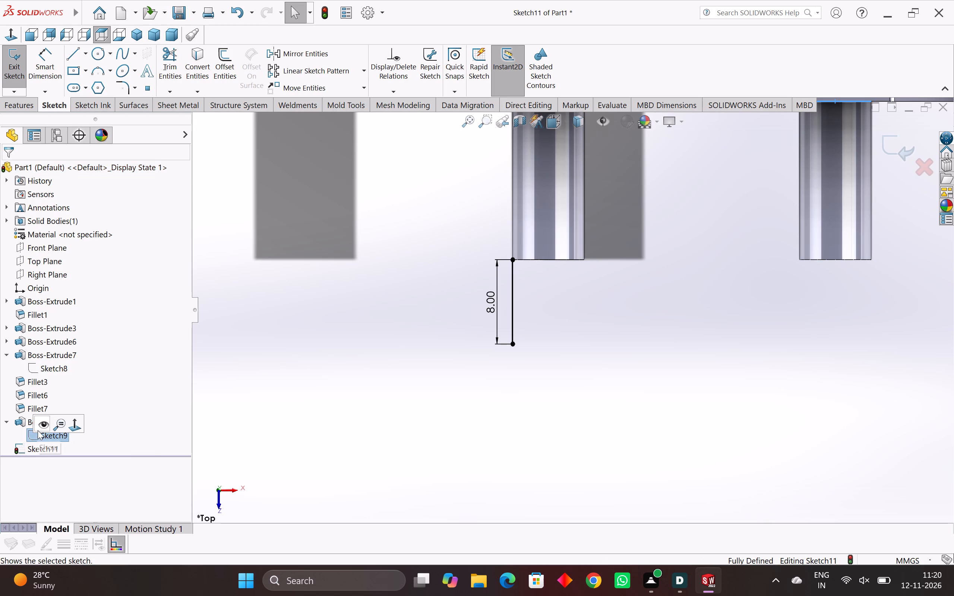
{"action": "scroll", "coordinate": [322, 404], "scroll_direction": "down", "scroll_amount": 3}
{"action": "middle_click_drag", "start_coordinate": [330, 399], "coordinate": [348, 351]}
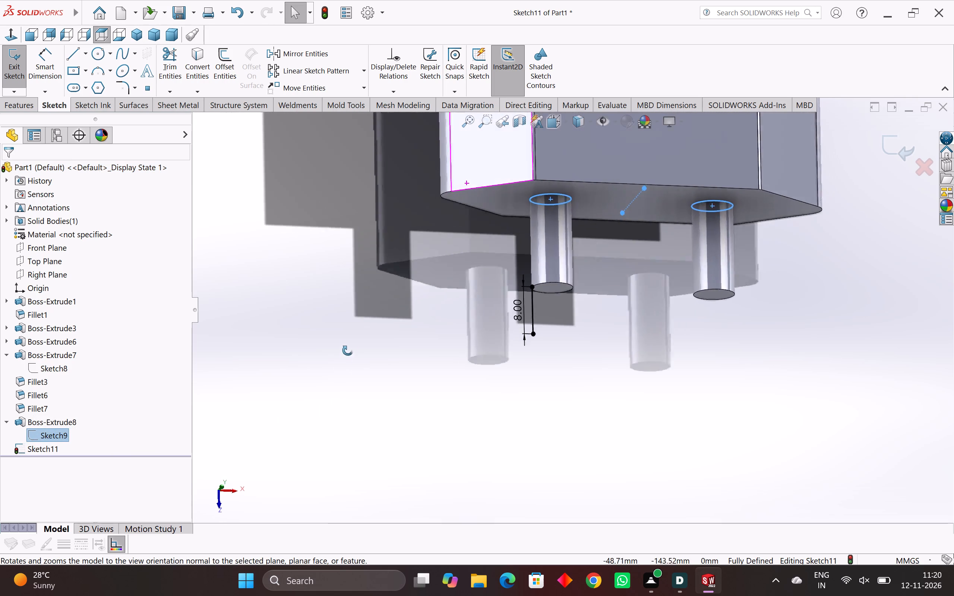
{"action": "middle_click_drag", "start_coordinate": [348, 351], "coordinate": [366, 307]}
{"action": "right_click", "coordinate": [41, 431]}
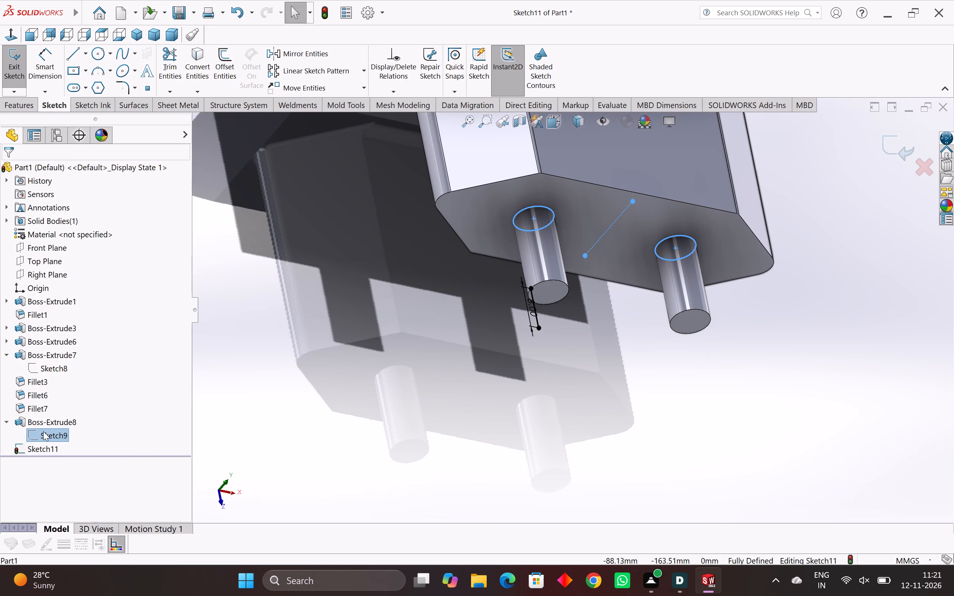
{"action": "left_click", "coordinate": [236, 370]}
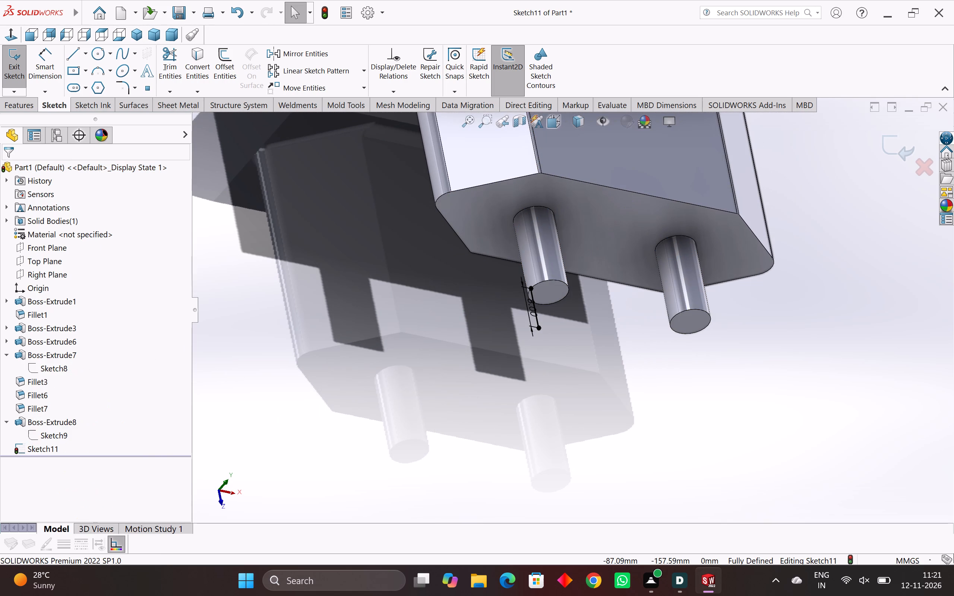
{"action": "left_click", "coordinate": [21, 75]}
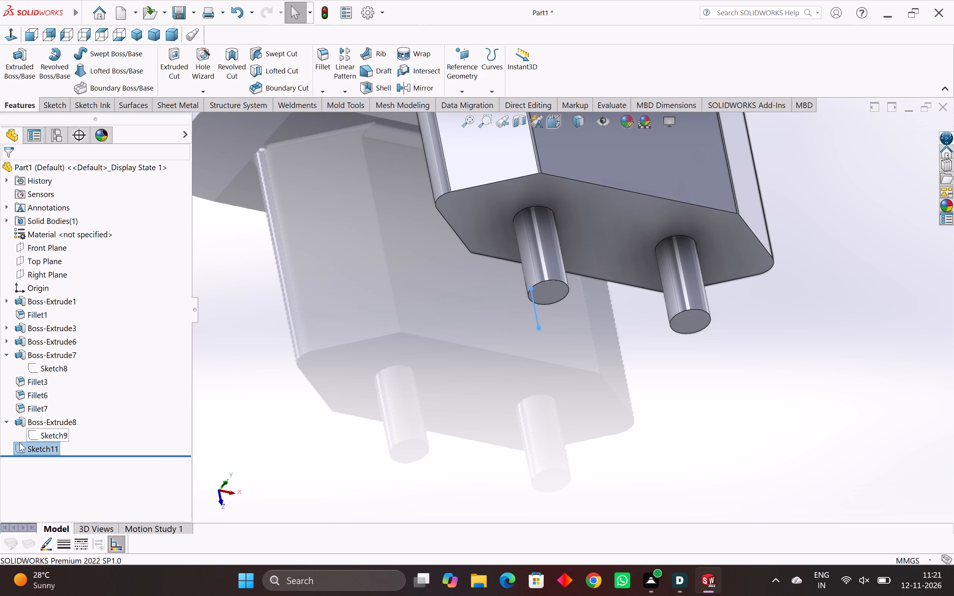
Reopen the pin extrusion's circle sketch and set the circle diameter to 5 mm.
{"action": "right_click", "coordinate": [40, 433]}
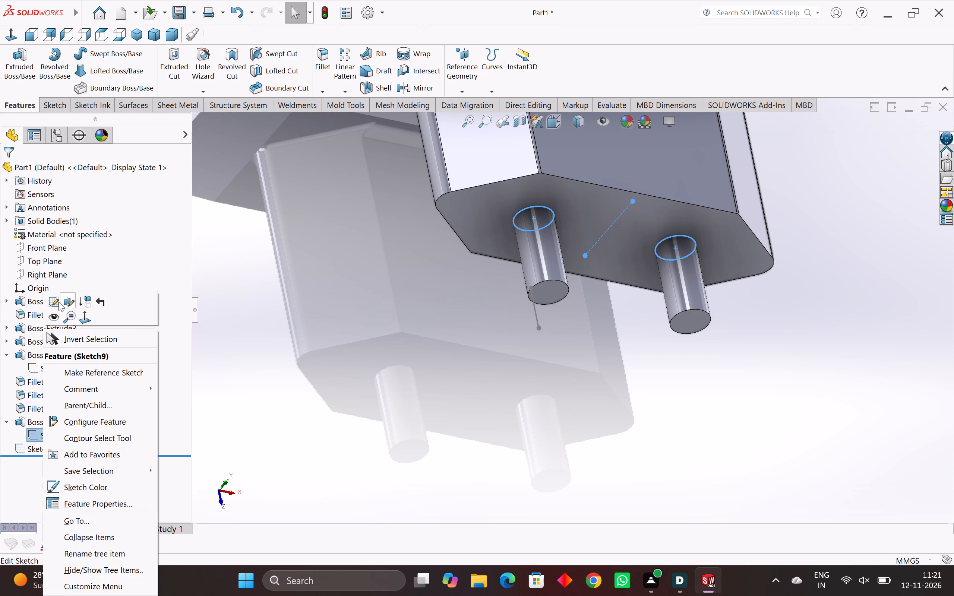
{"action": "left_click", "coordinate": [57, 302]}
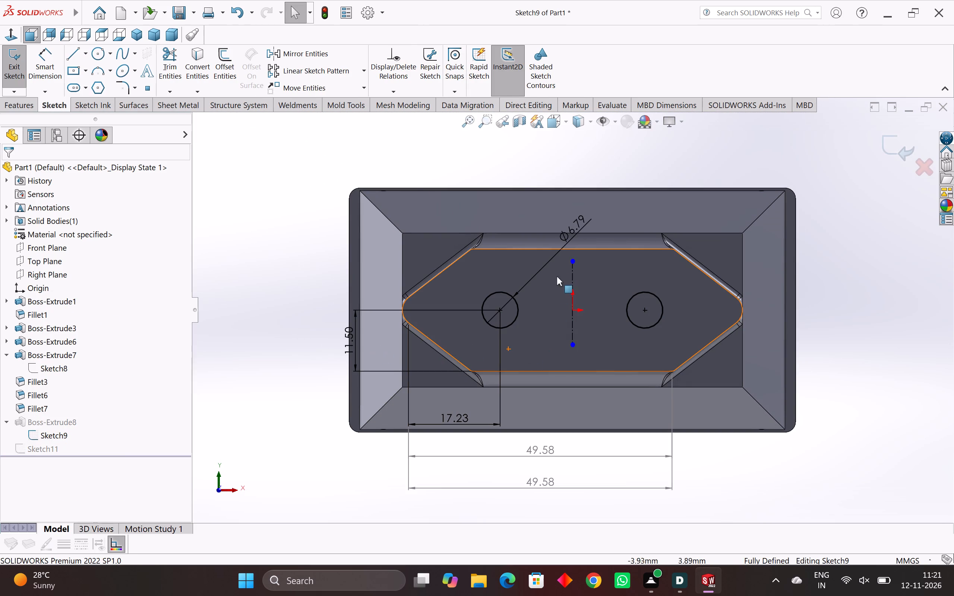
{"action": "double_click", "coordinate": [576, 223]}
{"action": "key", "text": "5"}
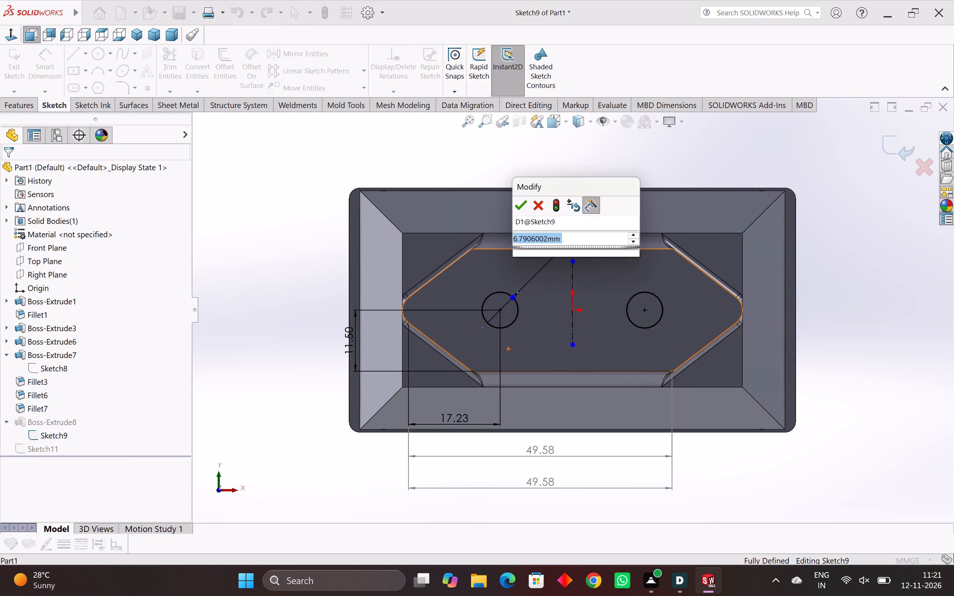
{"action": "key", "text": "Return"}
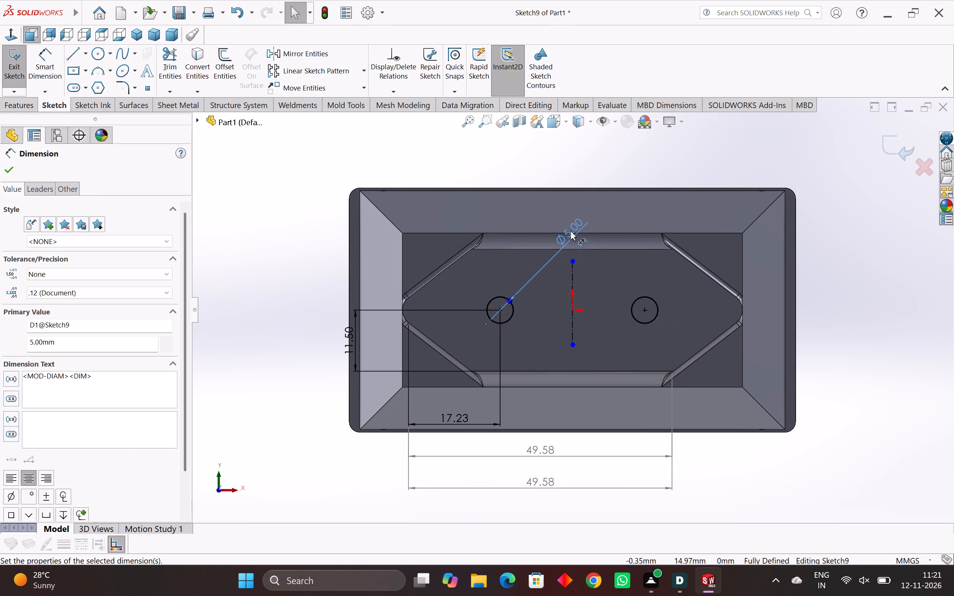
Set the pin circle diameter to 10 mm.
{"action": "double_click", "coordinate": [571, 231]}
{"action": "key", "text": "1"}
{"action": "key", "text": "0"}
{"action": "key", "text": "Return"}
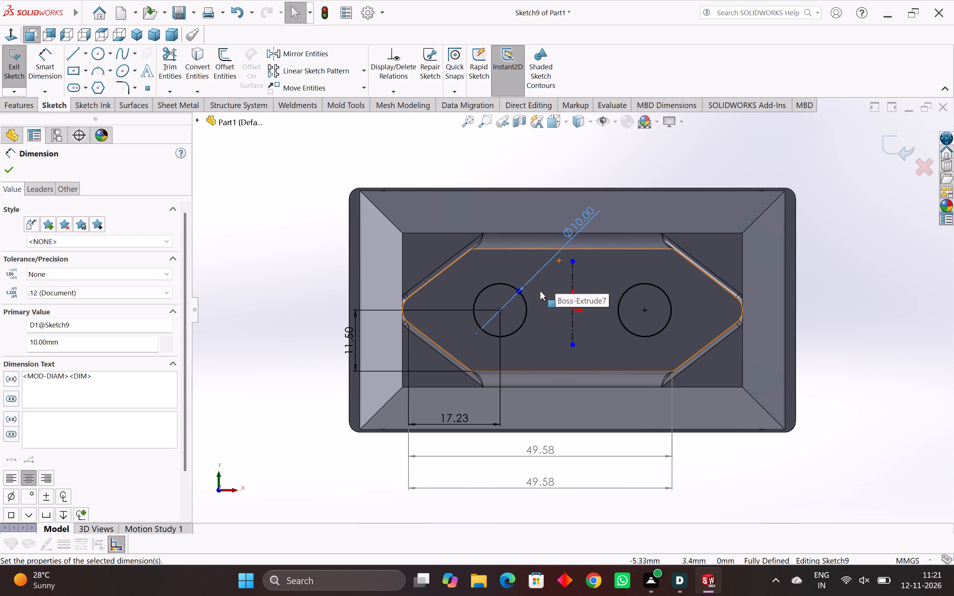
{"action": "left_click", "coordinate": [8, 172]}
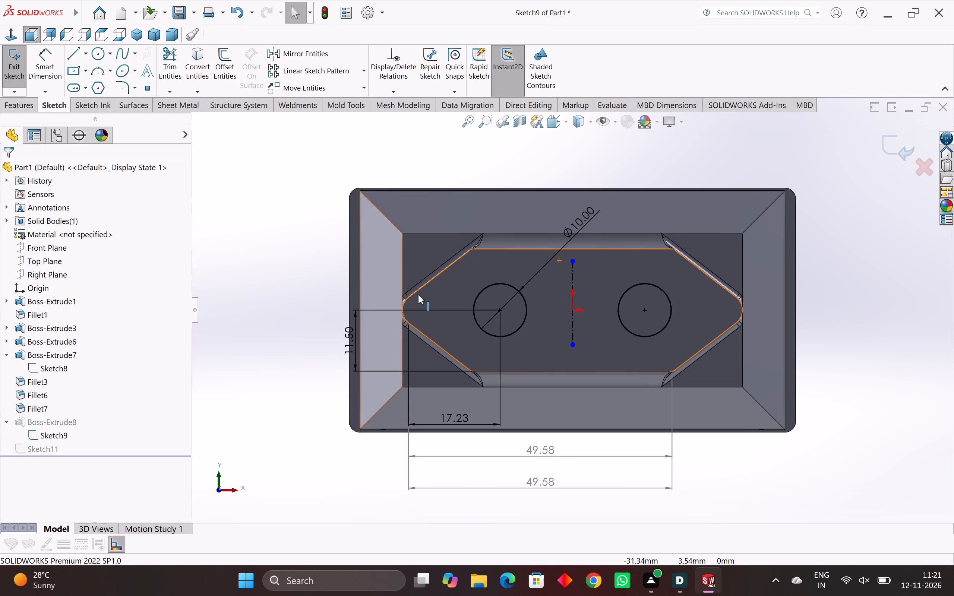
{"action": "middle_click_drag", "start_coordinate": [471, 360], "coordinate": [481, 412]}
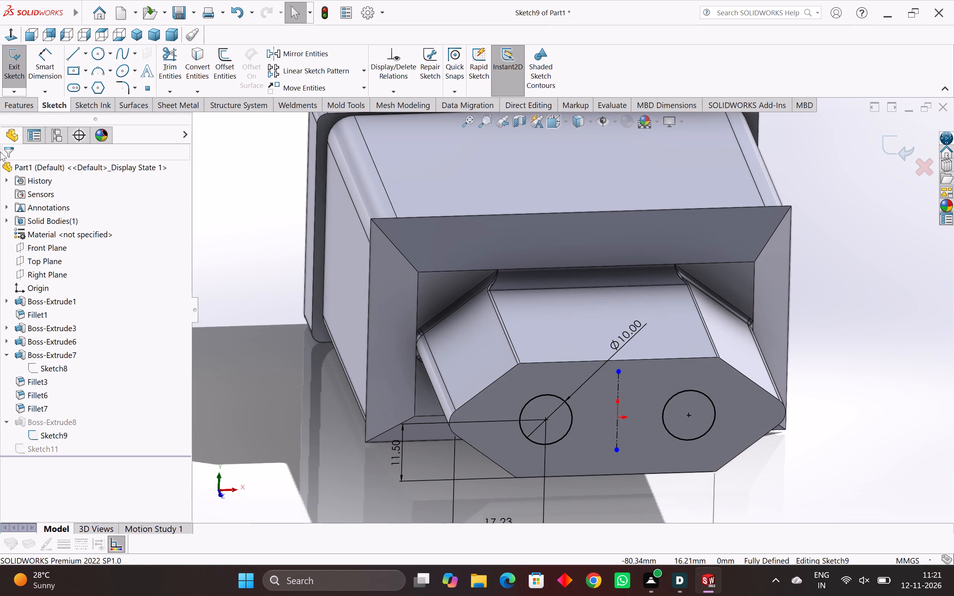
Leave the circle sketch and delete the leftover 8 mm line sketch at the end of the pin.
{"action": "left_click", "coordinate": [21, 74]}
{"action": "middle_click_drag", "start_coordinate": [413, 349], "coordinate": [423, 393]}
{"action": "scroll", "coordinate": [423, 394], "scroll_direction": "down", "scroll_amount": 3}
{"action": "scroll", "coordinate": [598, 424], "scroll_direction": "up", "scroll_amount": 3}
{"action": "middle_click_drag", "start_coordinate": [597, 427], "coordinate": [595, 460]}
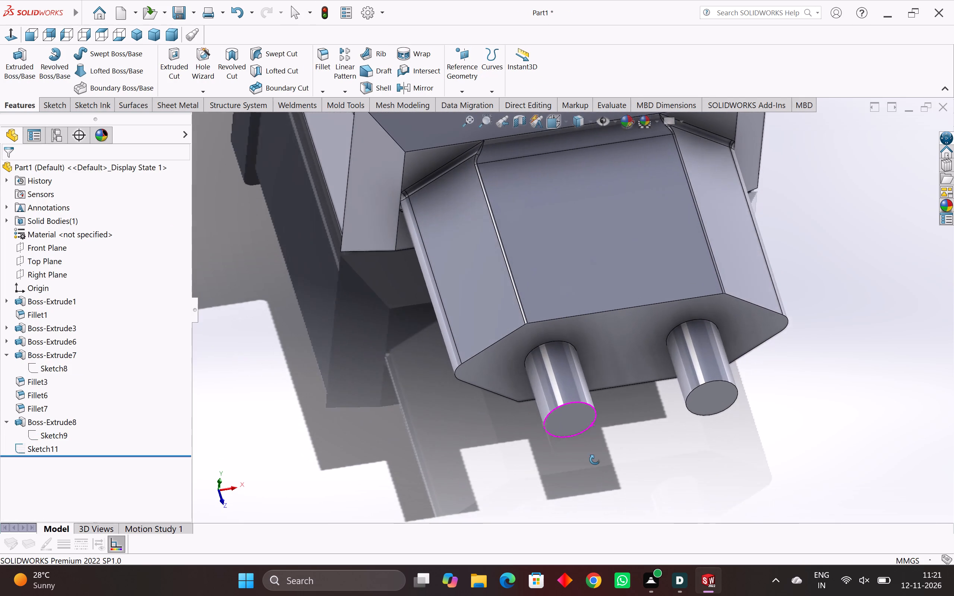
{"action": "middle_click_drag", "start_coordinate": [595, 460], "coordinate": [596, 473]}
{"action": "scroll", "coordinate": [560, 450], "scroll_direction": "up", "scroll_amount": 4}
{"action": "left_click_drag", "start_coordinate": [566, 425], "coordinate": [514, 459]}
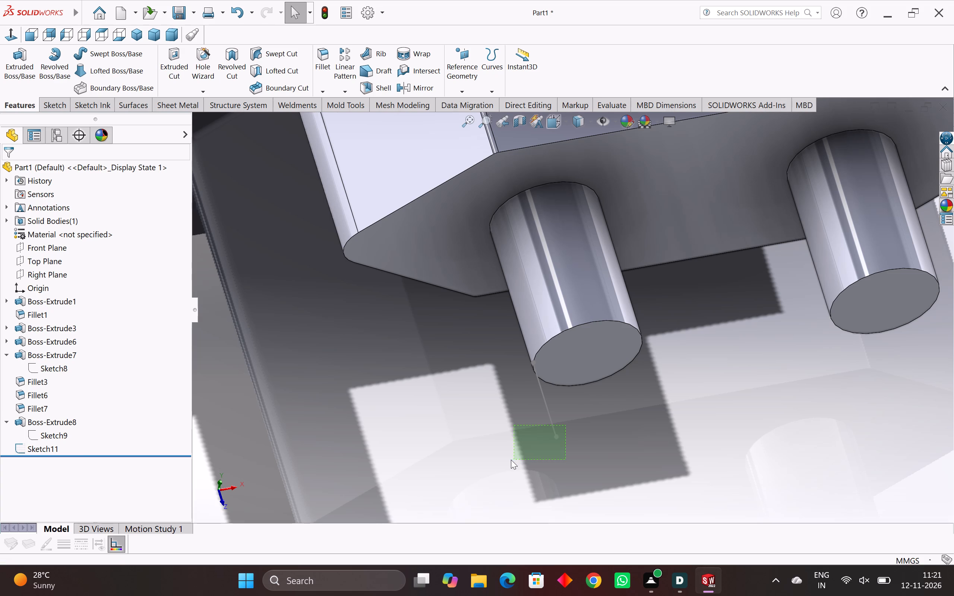
{"action": "left_click", "coordinate": [549, 413]}
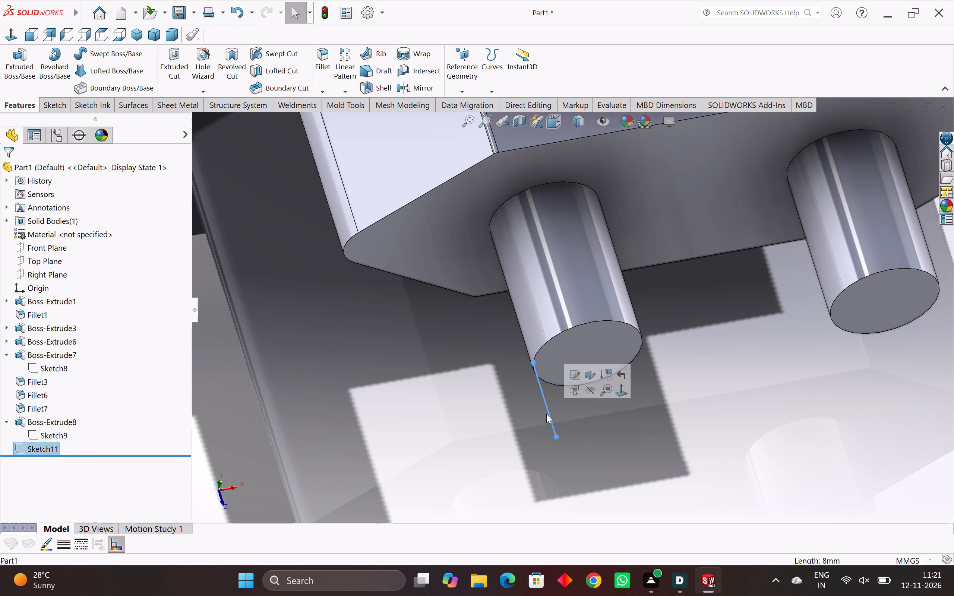
{"action": "key", "text": "Delete"}
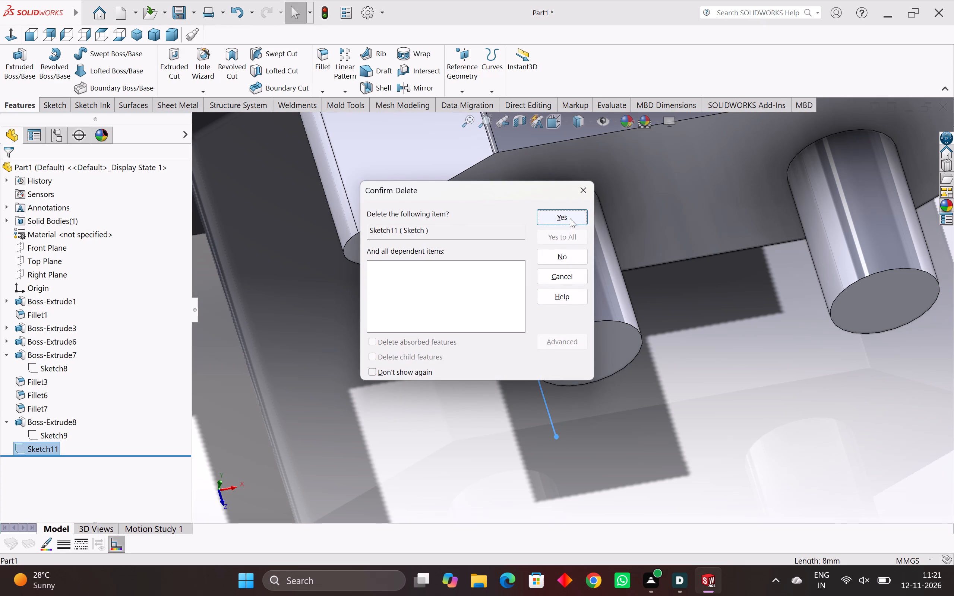
{"action": "left_click", "coordinate": [568, 220]}
Start a sketch on the pin's end face and convert both pins' circular end faces into sketch circles.
{"action": "left_click", "coordinate": [567, 367]}
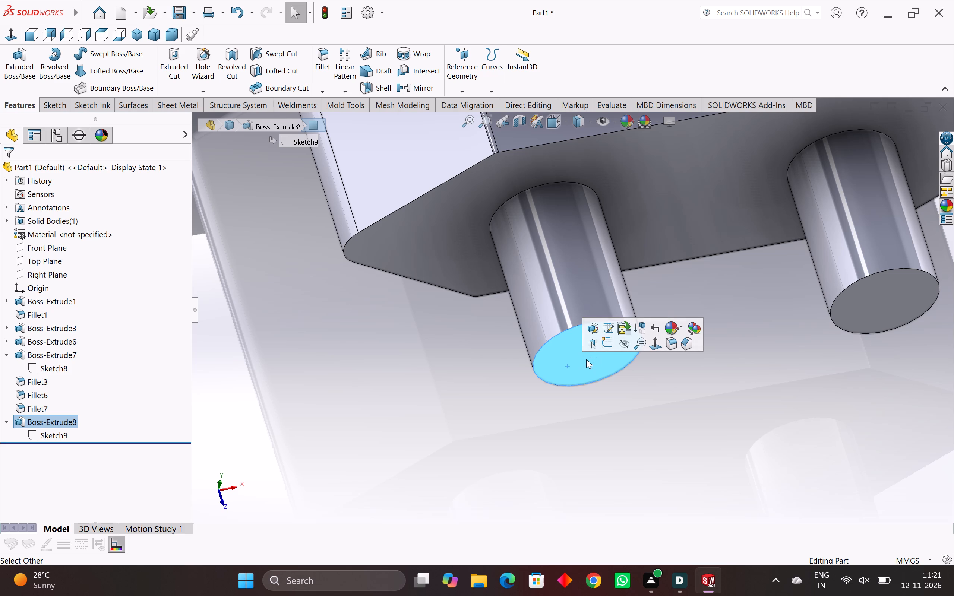
{"action": "left_click", "coordinate": [605, 344]}
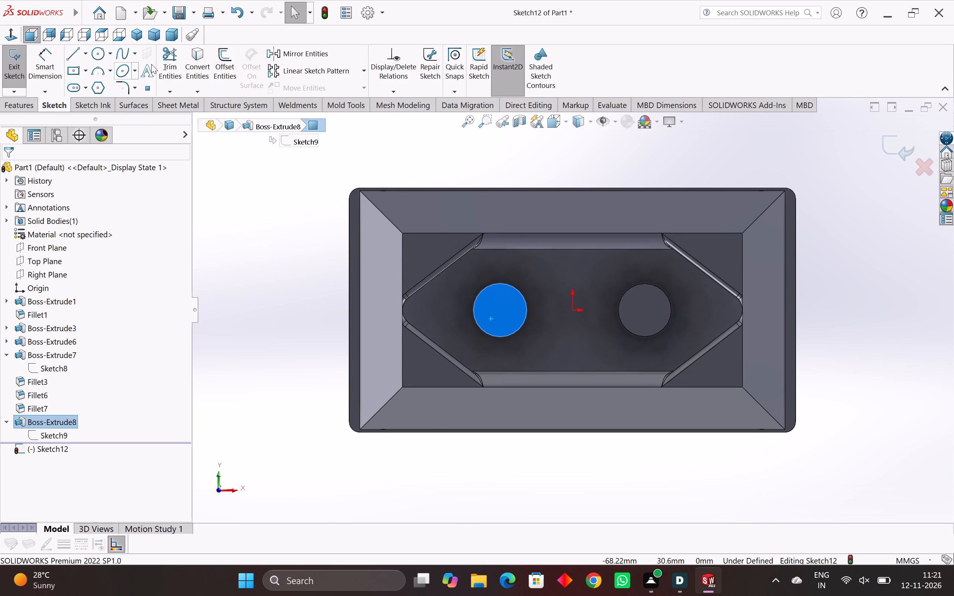
{"action": "left_click", "coordinate": [198, 64]}
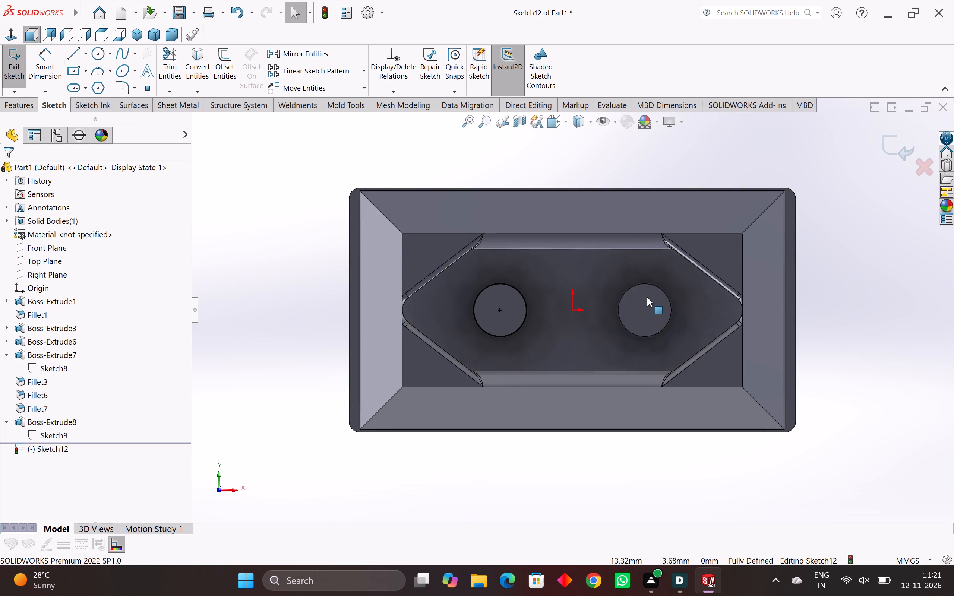
{"action": "left_click", "coordinate": [646, 307]}
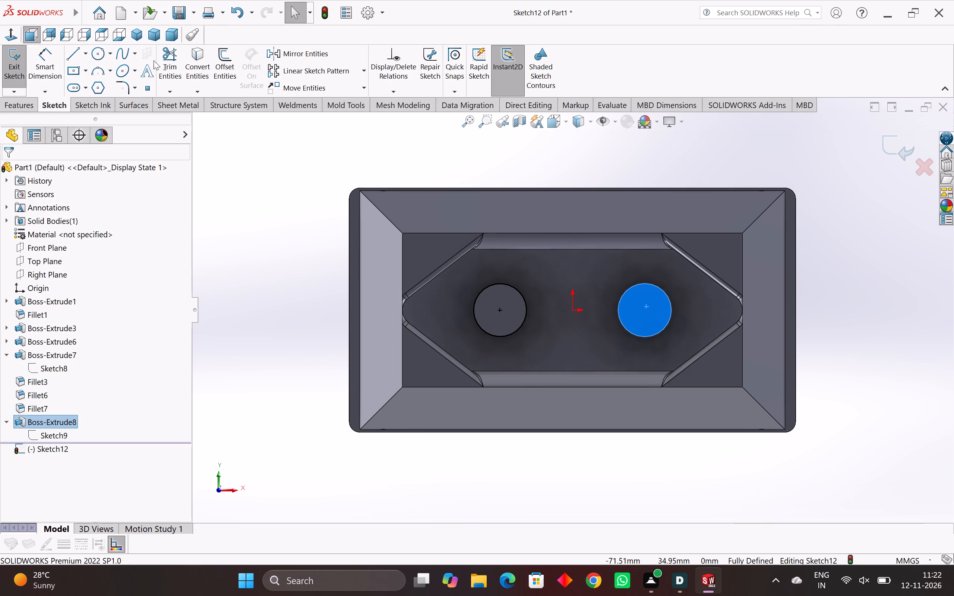
{"action": "left_click", "coordinate": [202, 56]}
Extrude the two converted circles outward by a blind 8 mm, merged with the body.
{"action": "middle_click_drag", "start_coordinate": [423, 171], "coordinate": [446, 232]}
{"action": "scroll", "coordinate": [446, 231], "scroll_direction": "down", "scroll_amount": 2}
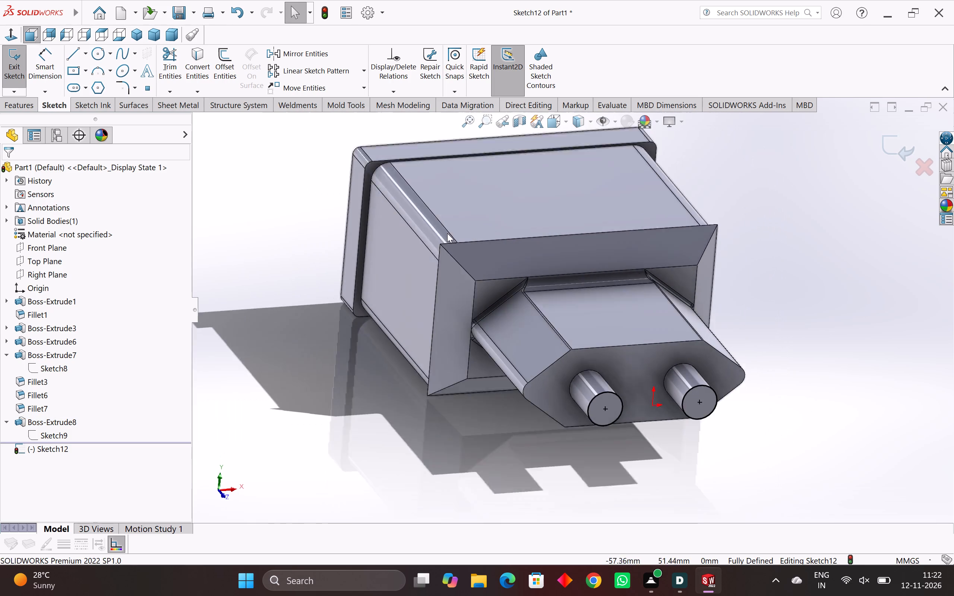
{"action": "scroll", "coordinate": [447, 233], "scroll_direction": "down", "scroll_amount": 1}
{"action": "middle_click_drag", "start_coordinate": [464, 256], "coordinate": [474, 316]}
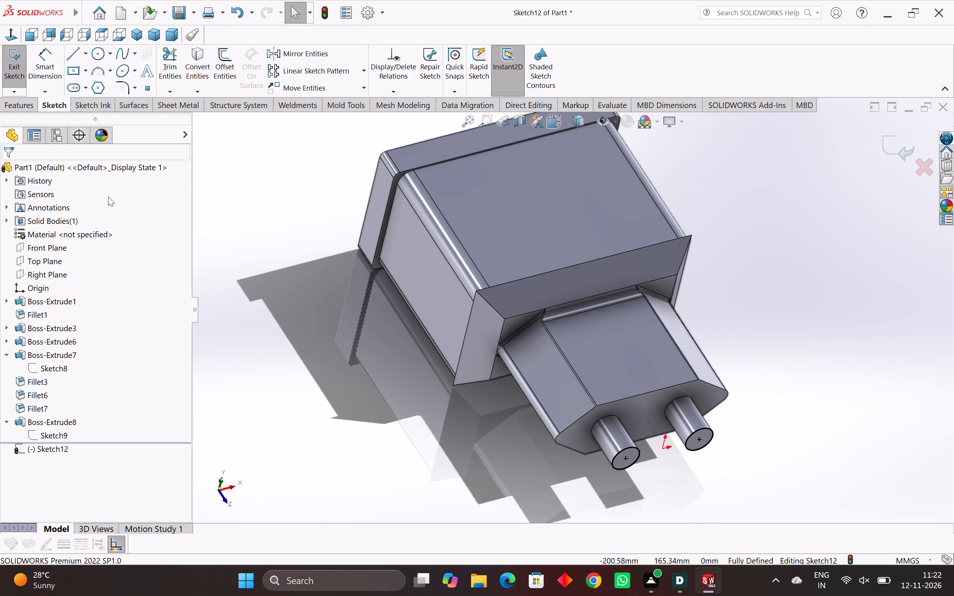
{"action": "left_click", "coordinate": [11, 108]}
{"action": "left_click", "coordinate": [6, 64]}
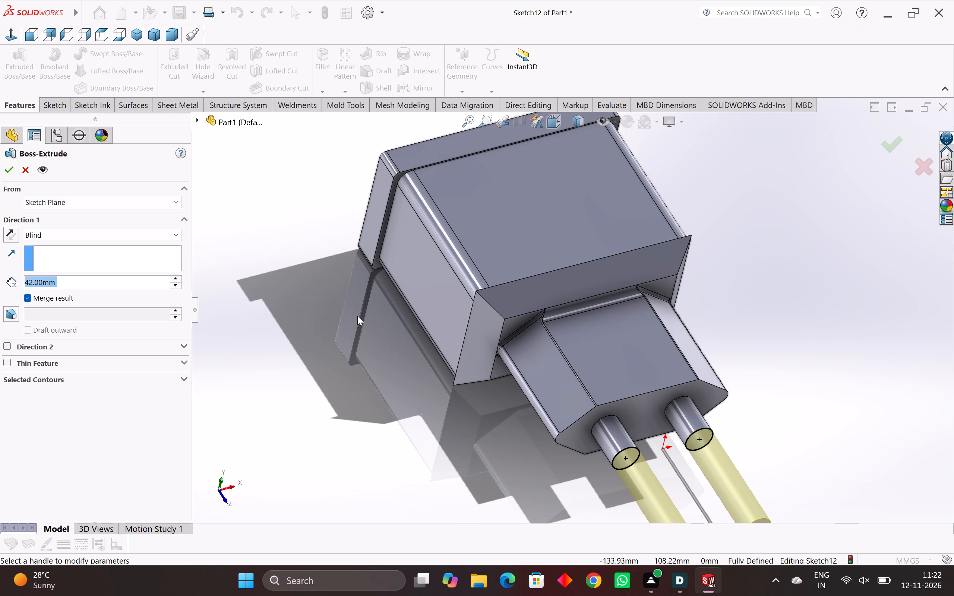
{"action": "key", "text": "8"}
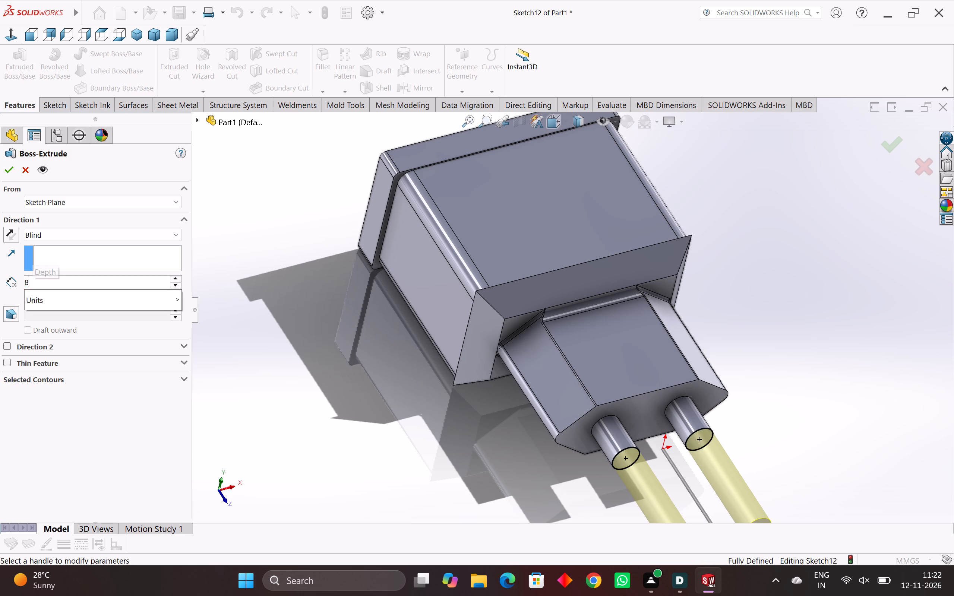
{"action": "key", "text": "Return"}
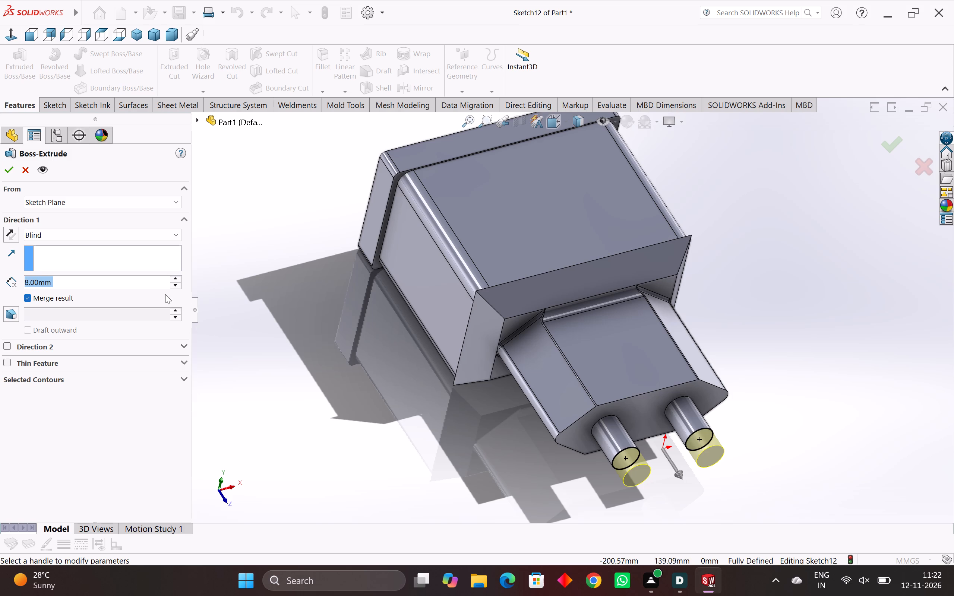
{"action": "left_click", "coordinate": [3, 175]}
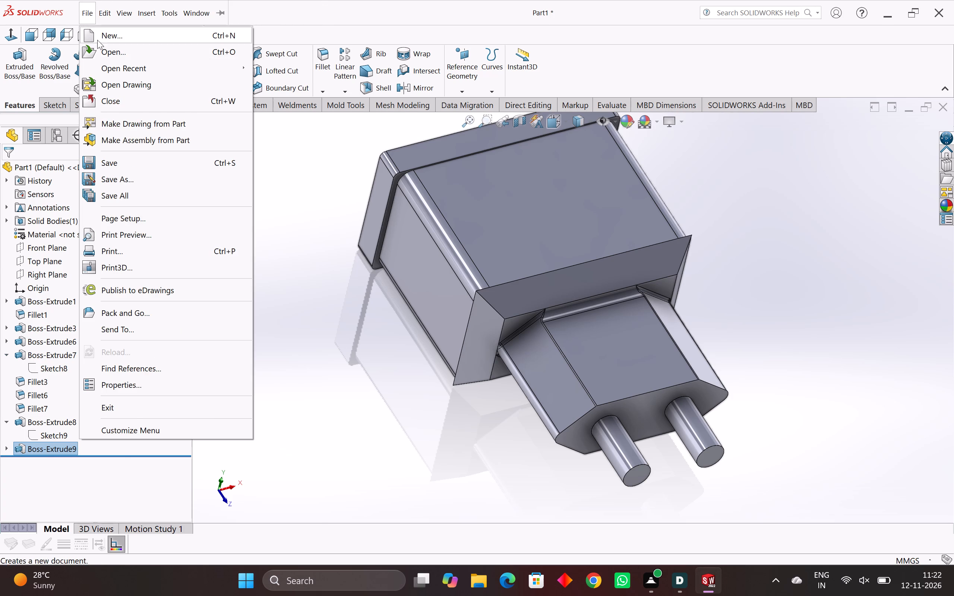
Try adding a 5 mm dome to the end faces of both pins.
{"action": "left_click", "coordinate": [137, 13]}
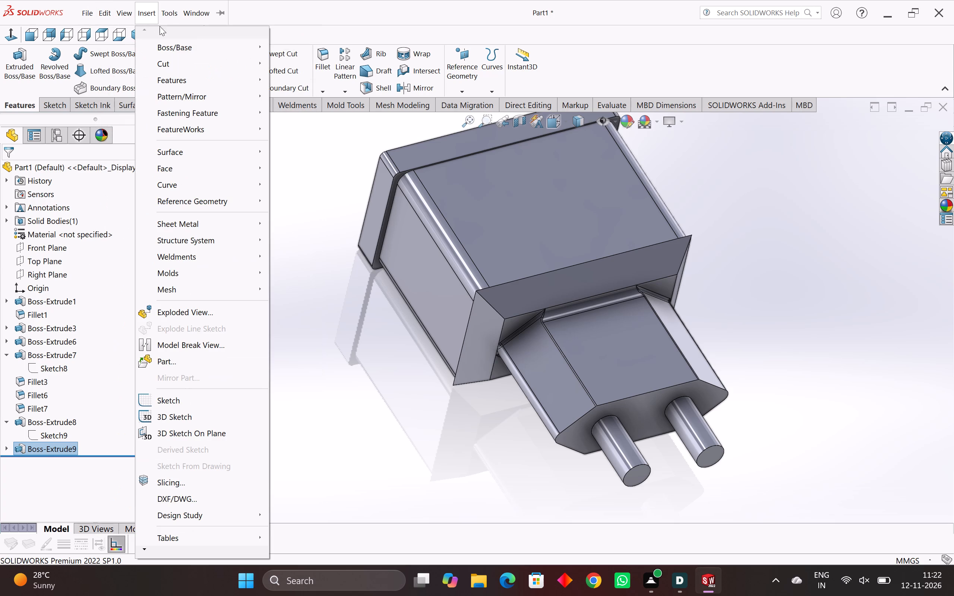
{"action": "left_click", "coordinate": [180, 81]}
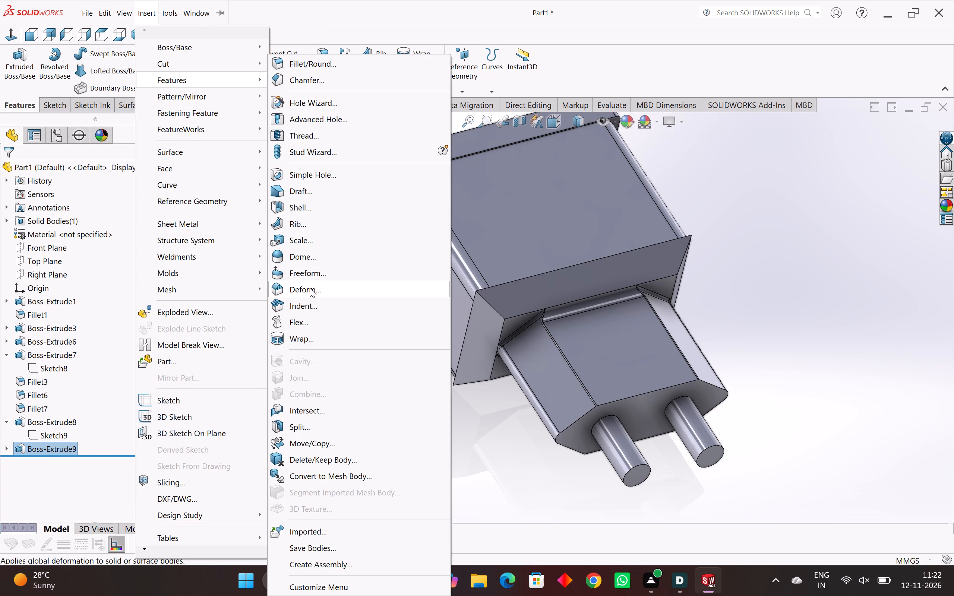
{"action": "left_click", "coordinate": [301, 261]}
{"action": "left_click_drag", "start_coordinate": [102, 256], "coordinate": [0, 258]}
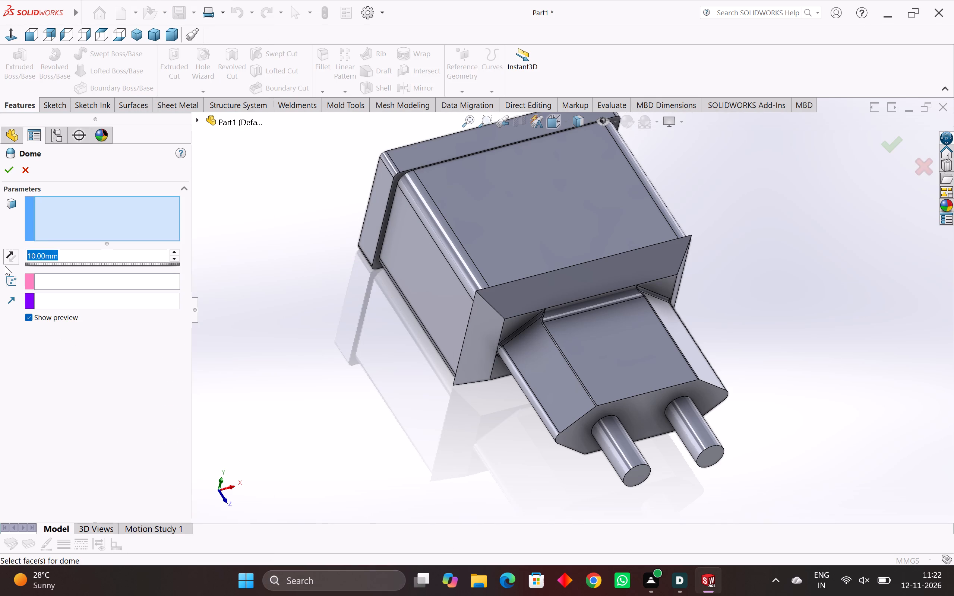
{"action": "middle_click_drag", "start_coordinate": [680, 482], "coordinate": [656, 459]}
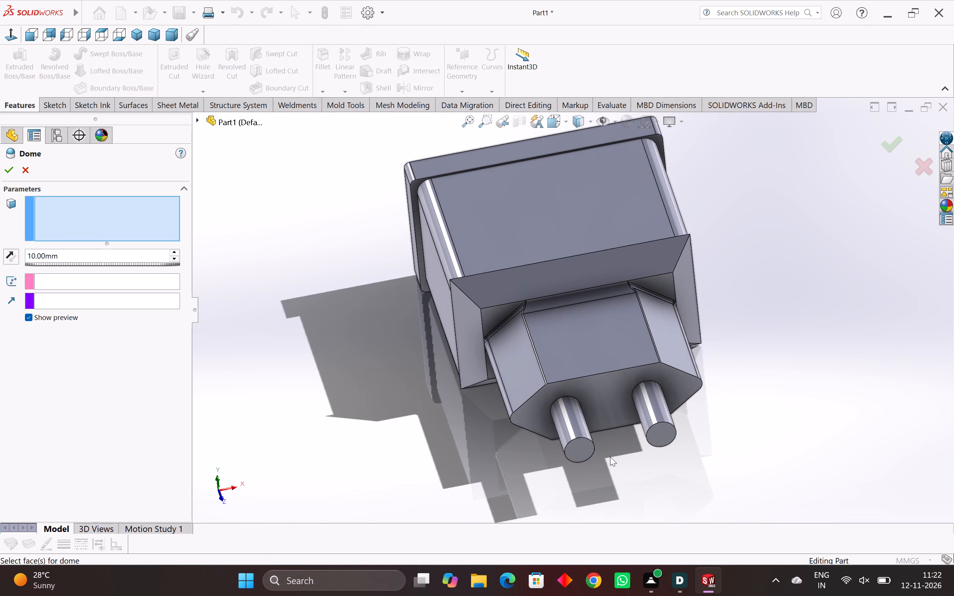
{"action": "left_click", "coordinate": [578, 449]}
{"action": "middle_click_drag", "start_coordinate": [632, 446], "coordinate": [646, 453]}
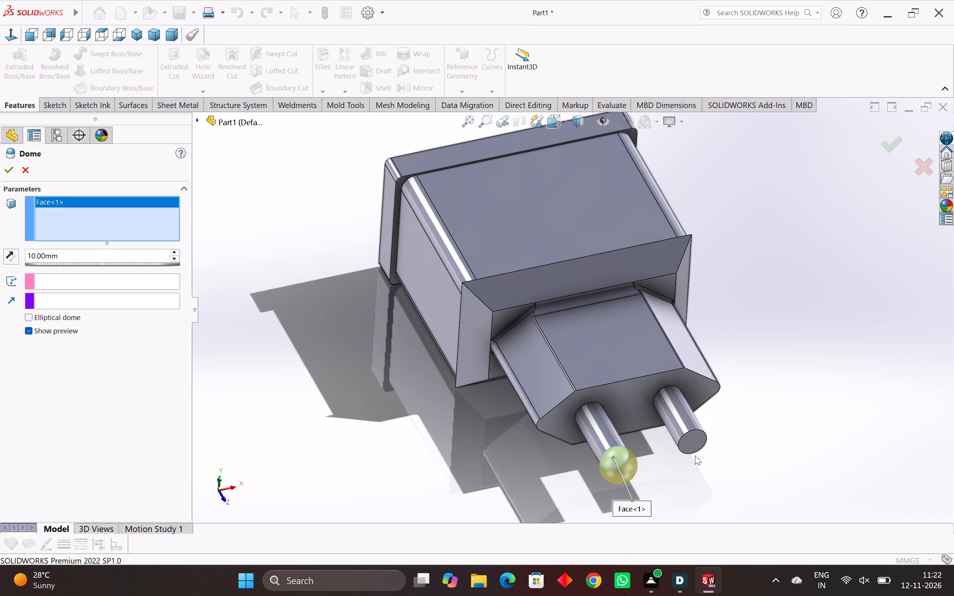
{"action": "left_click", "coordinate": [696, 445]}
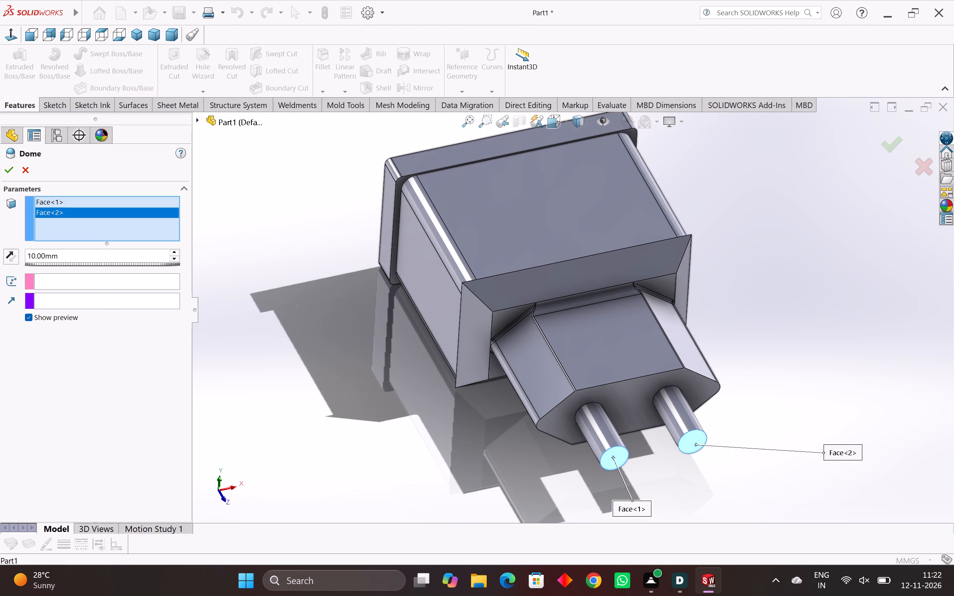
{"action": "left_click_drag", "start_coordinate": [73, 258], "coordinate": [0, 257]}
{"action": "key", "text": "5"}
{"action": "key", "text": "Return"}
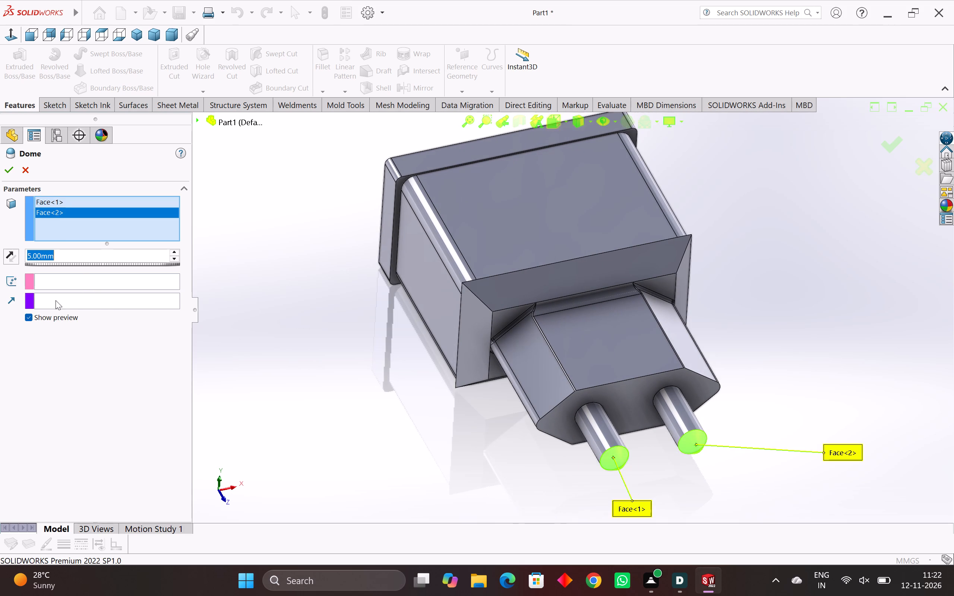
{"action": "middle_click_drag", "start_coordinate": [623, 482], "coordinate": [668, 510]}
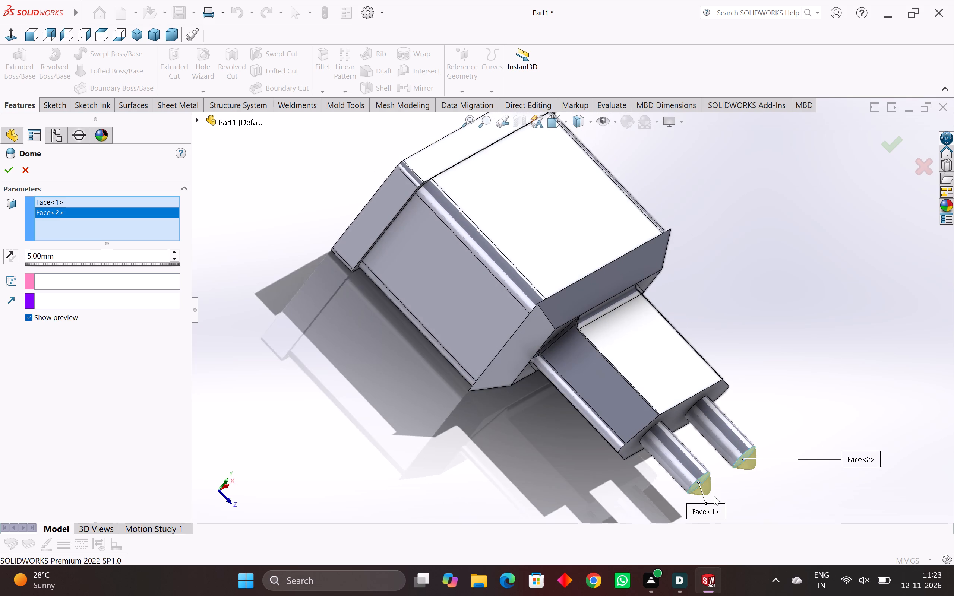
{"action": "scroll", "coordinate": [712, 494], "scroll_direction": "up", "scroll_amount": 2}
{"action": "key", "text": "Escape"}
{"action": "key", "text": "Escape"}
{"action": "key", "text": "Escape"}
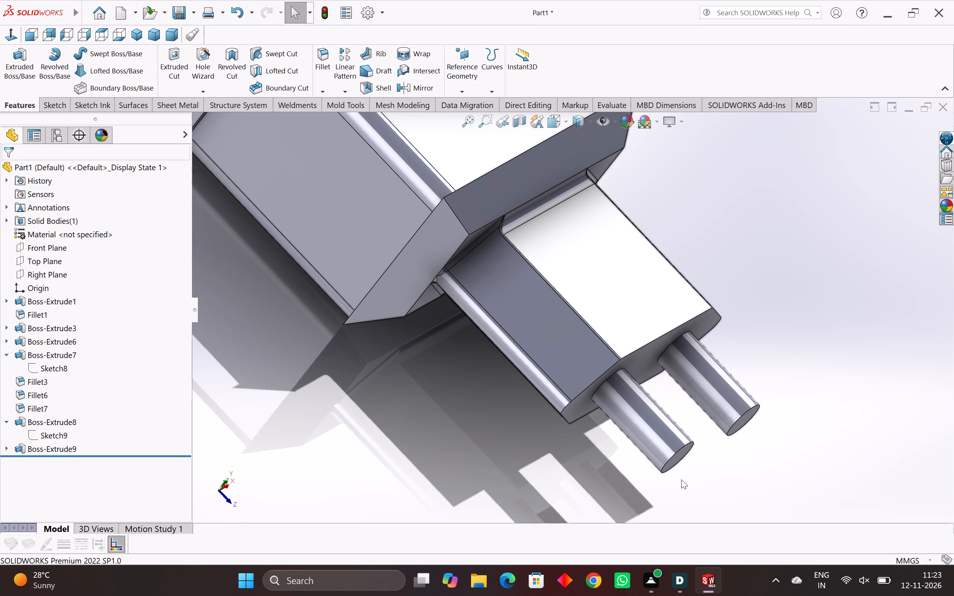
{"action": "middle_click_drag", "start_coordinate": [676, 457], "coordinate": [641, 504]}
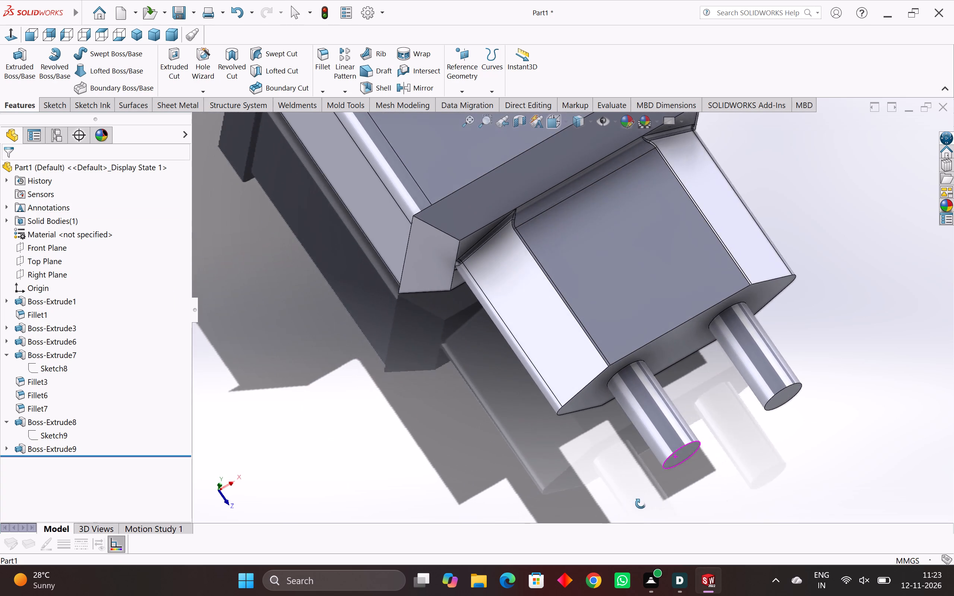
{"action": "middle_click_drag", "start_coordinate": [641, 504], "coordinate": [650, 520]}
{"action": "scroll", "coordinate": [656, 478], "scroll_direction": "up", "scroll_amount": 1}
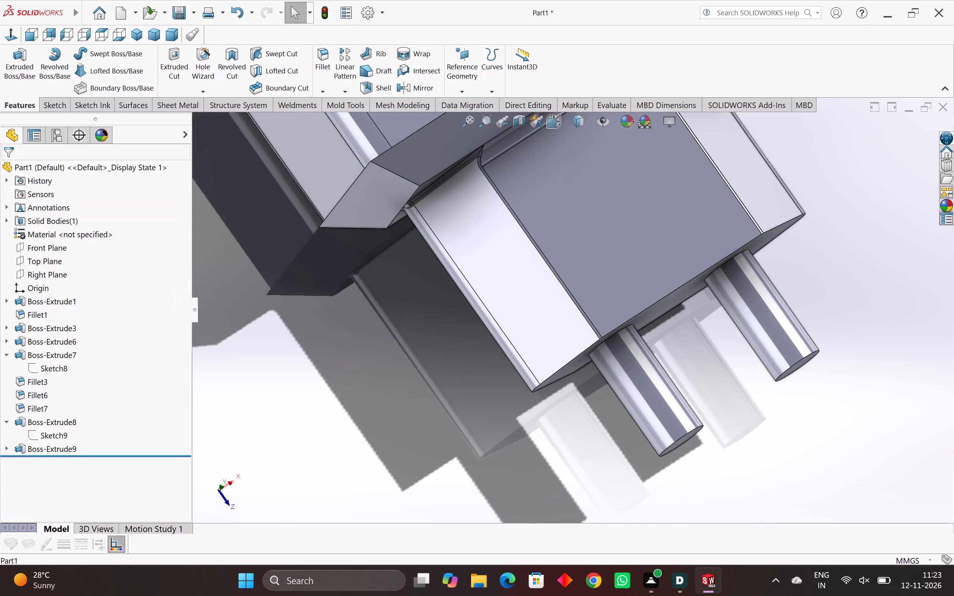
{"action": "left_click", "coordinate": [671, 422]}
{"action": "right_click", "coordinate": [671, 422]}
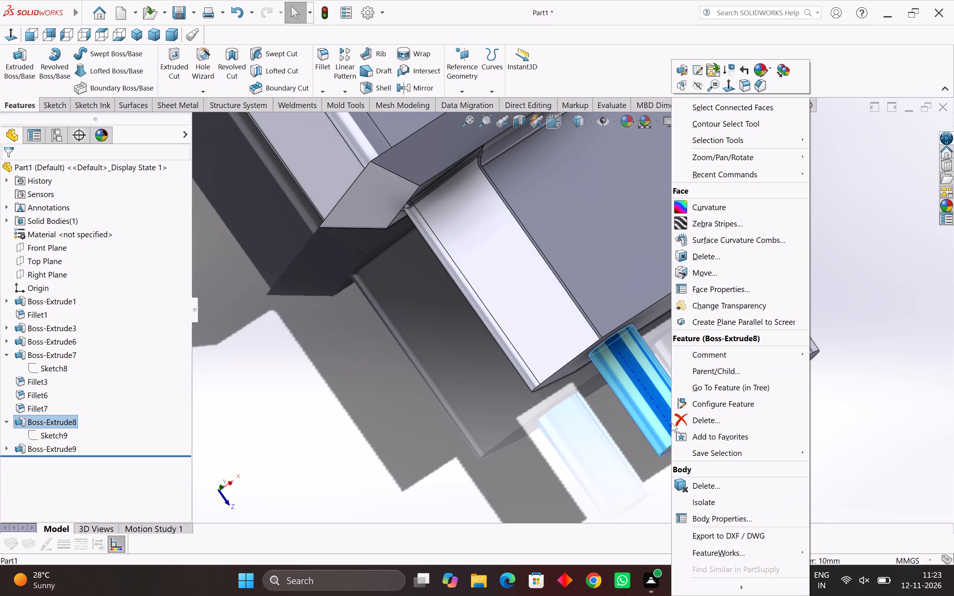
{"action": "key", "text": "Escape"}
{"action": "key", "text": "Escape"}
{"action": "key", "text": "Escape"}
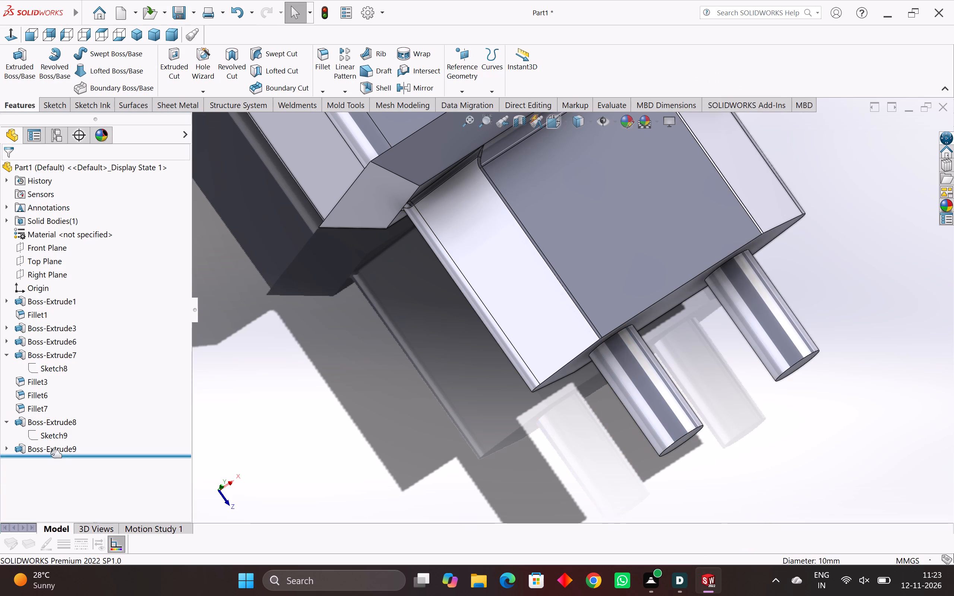
Edit the 8 mm pin-tip extrusion and turn off merging its result, so the tips are separate bodies.
{"action": "right_click", "coordinate": [50, 449]}
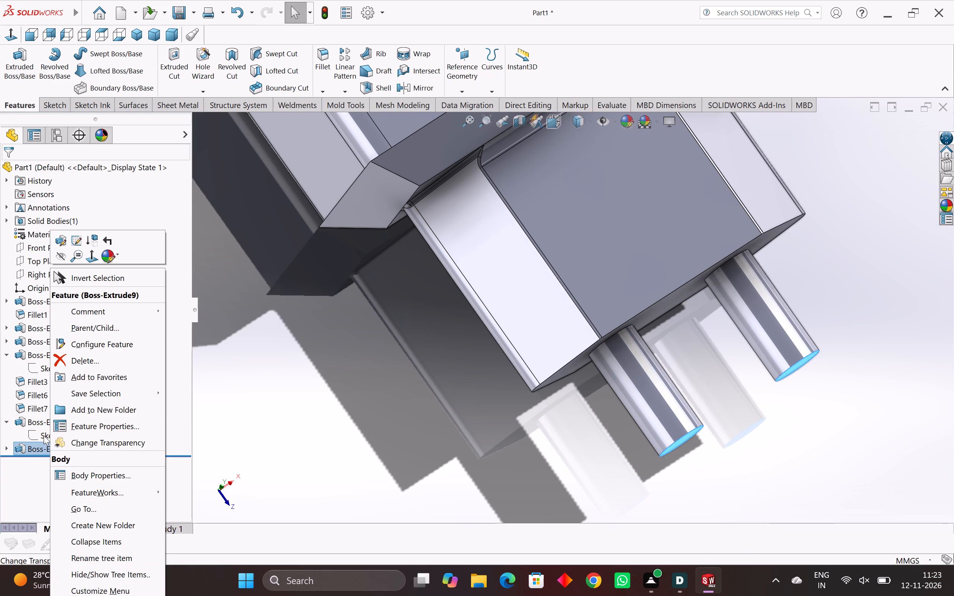
{"action": "left_click", "coordinate": [5, 421]}
{"action": "right_click", "coordinate": [30, 430]}
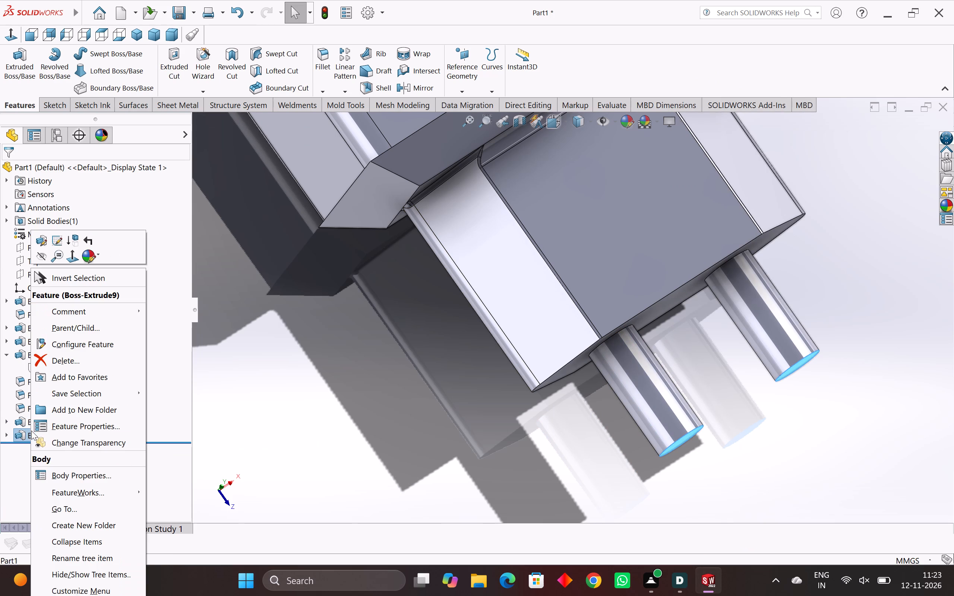
{"action": "left_click", "coordinate": [41, 240]}
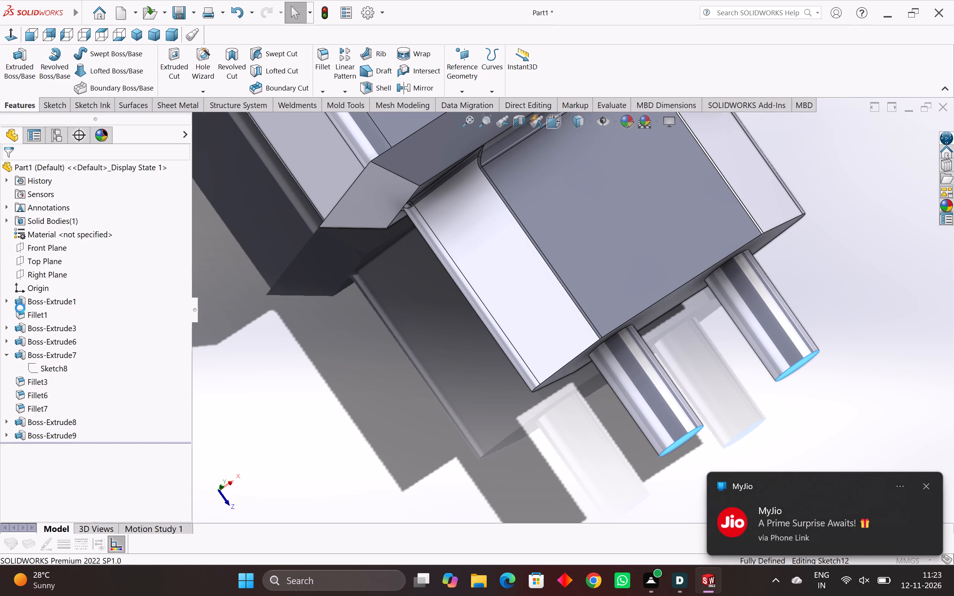
{"action": "left_click", "coordinate": [28, 295]}
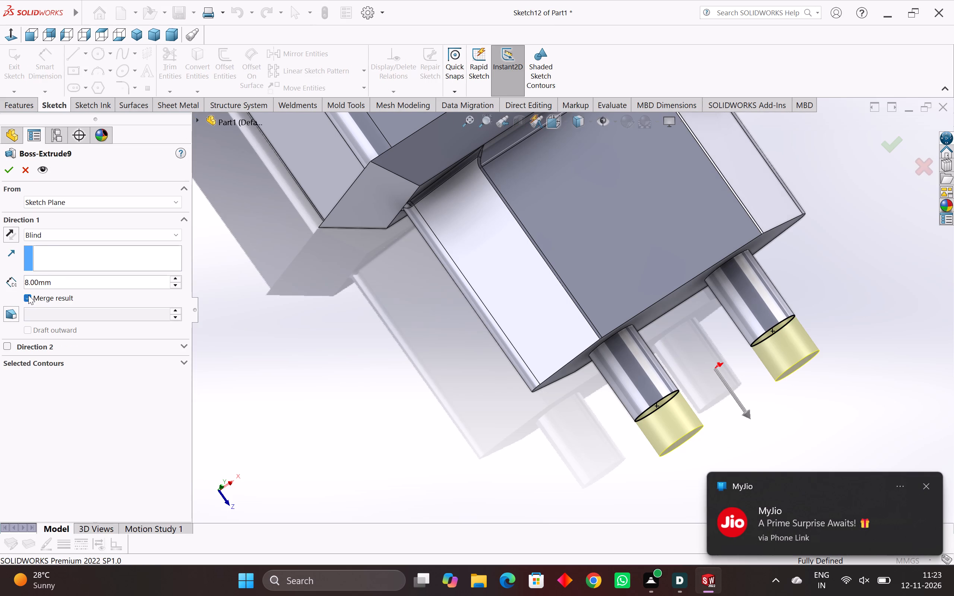
{"action": "left_click", "coordinate": [8, 168]}
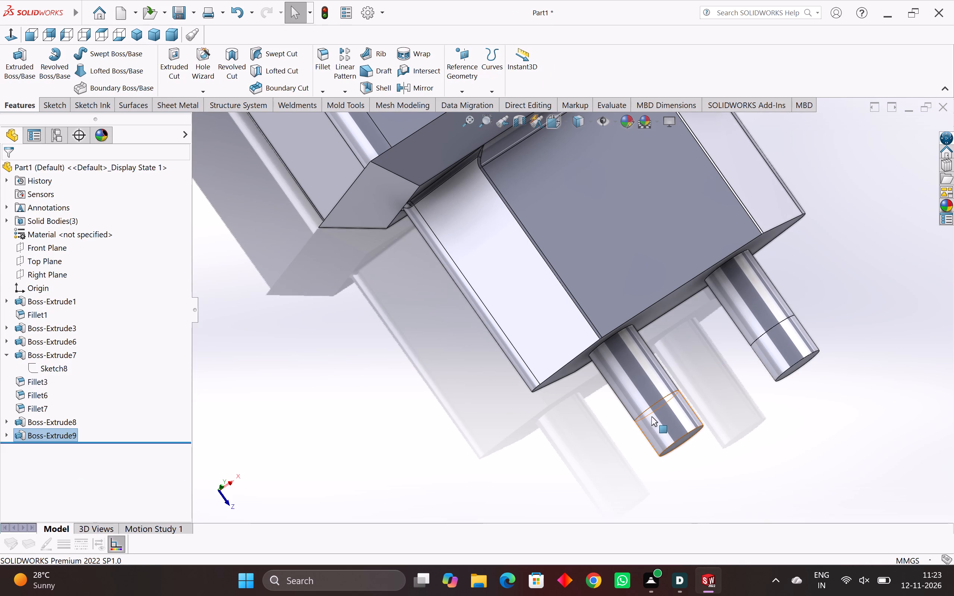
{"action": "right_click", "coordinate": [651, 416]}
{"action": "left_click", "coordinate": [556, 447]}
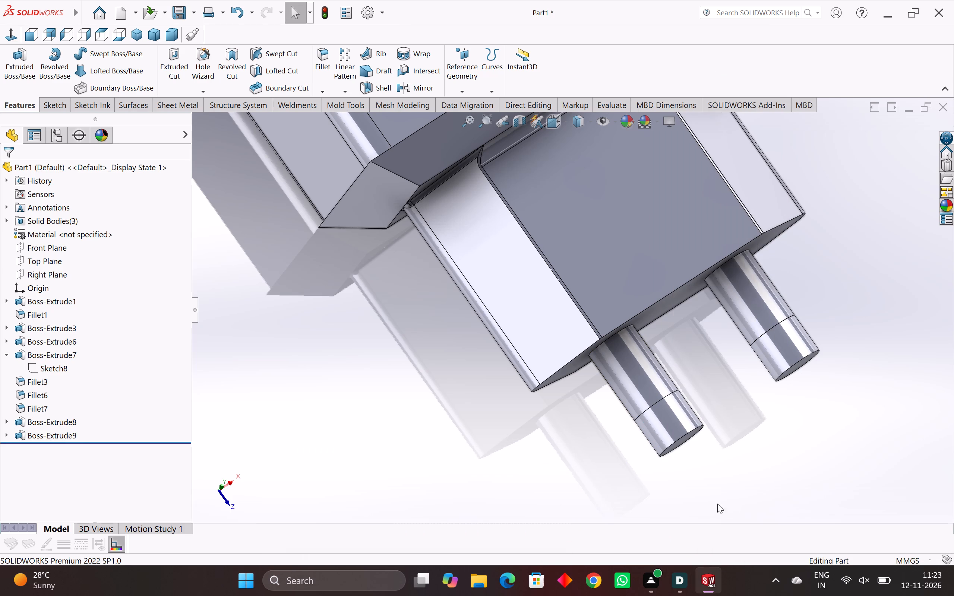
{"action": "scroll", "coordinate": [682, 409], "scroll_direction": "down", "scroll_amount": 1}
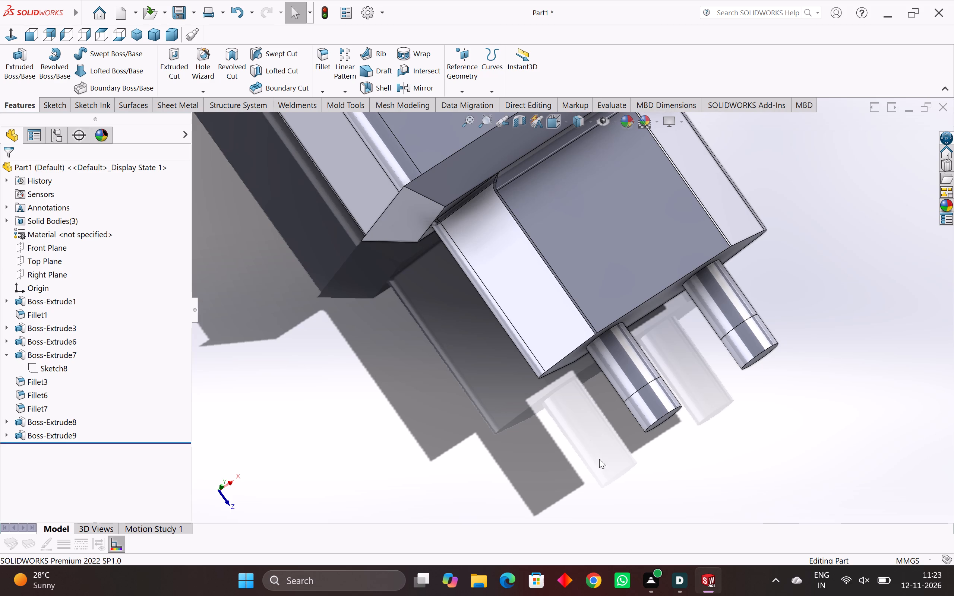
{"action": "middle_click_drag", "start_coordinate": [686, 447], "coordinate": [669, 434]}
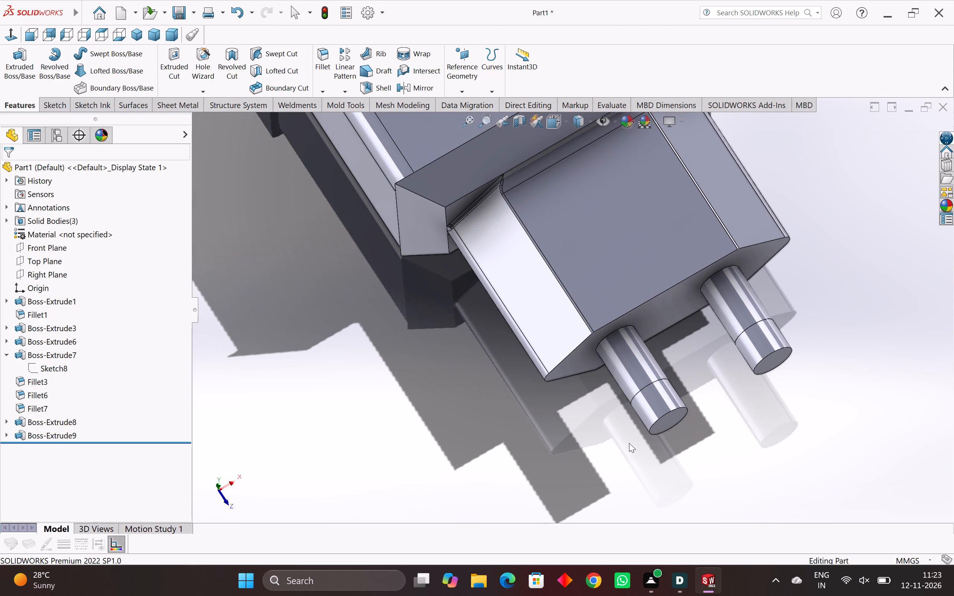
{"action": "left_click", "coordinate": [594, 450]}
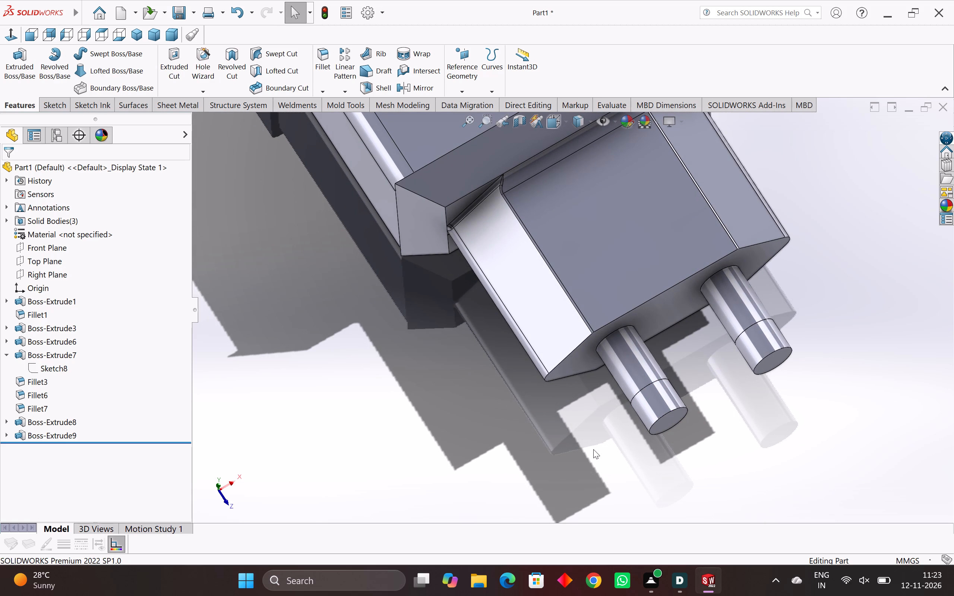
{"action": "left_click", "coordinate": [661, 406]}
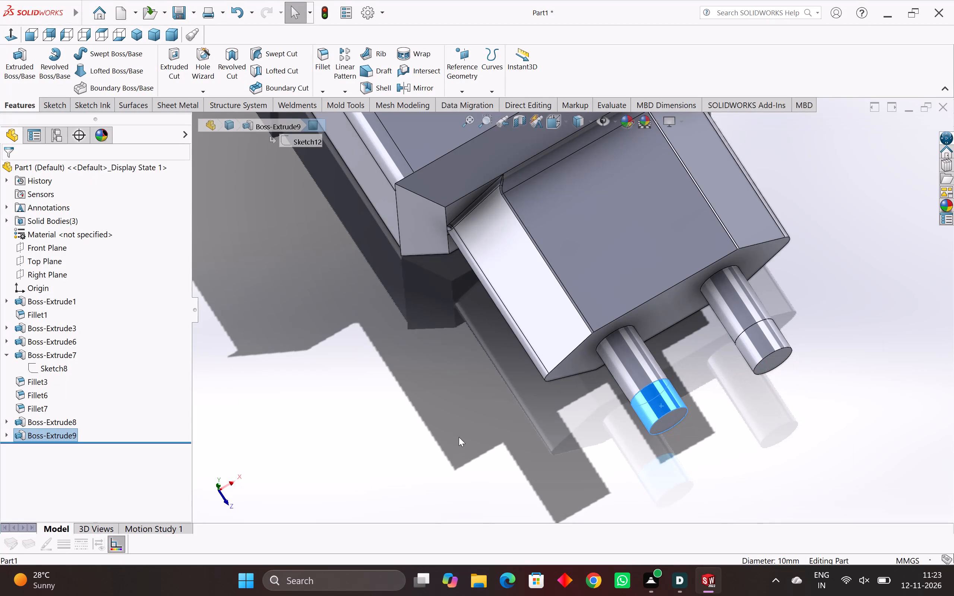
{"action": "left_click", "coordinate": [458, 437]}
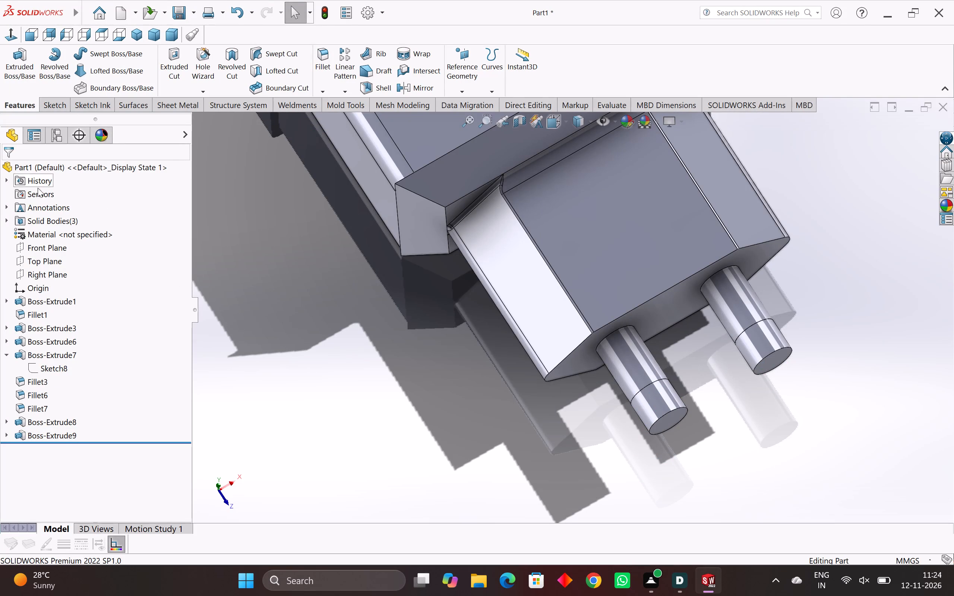
Start a sketch on the Top Plane and draw a 5 mm vertical centerline outward from the midpoint of the left pin tip's end edge.
{"action": "left_click", "coordinate": [56, 263]}
{"action": "left_click", "coordinate": [67, 251]}
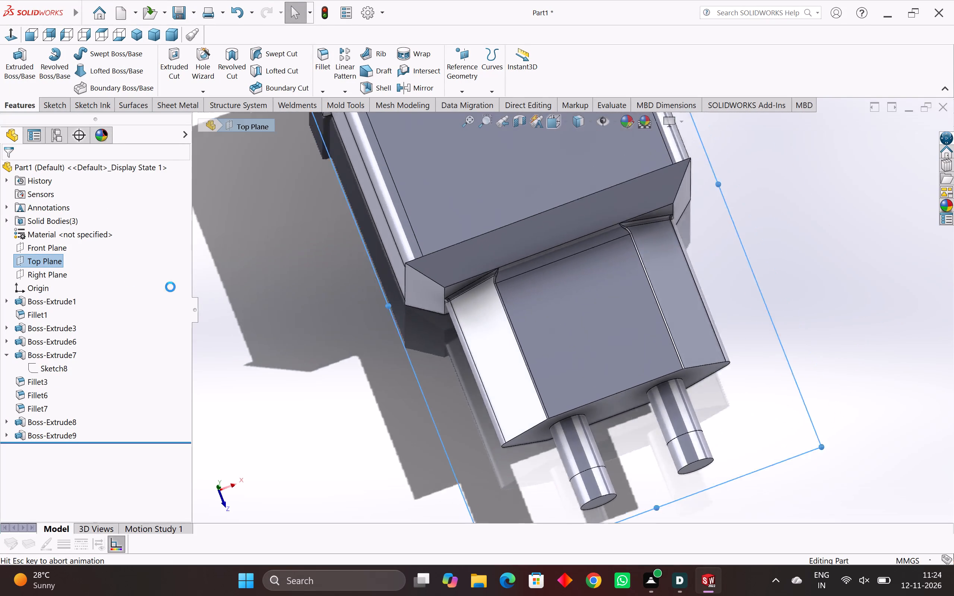
{"action": "left_click", "coordinate": [759, 300]}
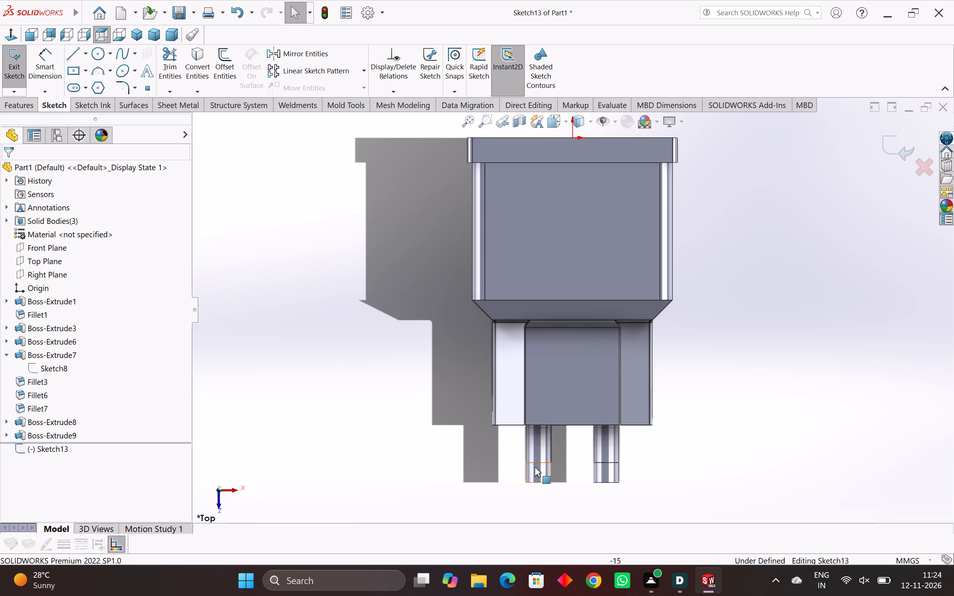
{"action": "scroll", "coordinate": [538, 473], "scroll_direction": "down", "scroll_amount": 1}
{"action": "scroll", "coordinate": [539, 474], "scroll_direction": "up", "scroll_amount": 3}
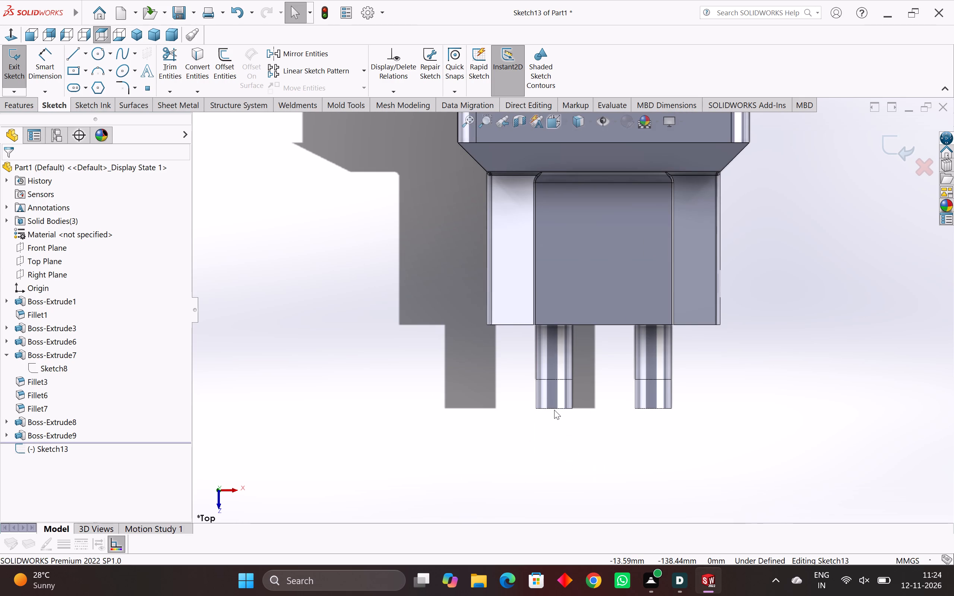
{"action": "left_click", "coordinate": [84, 50]}
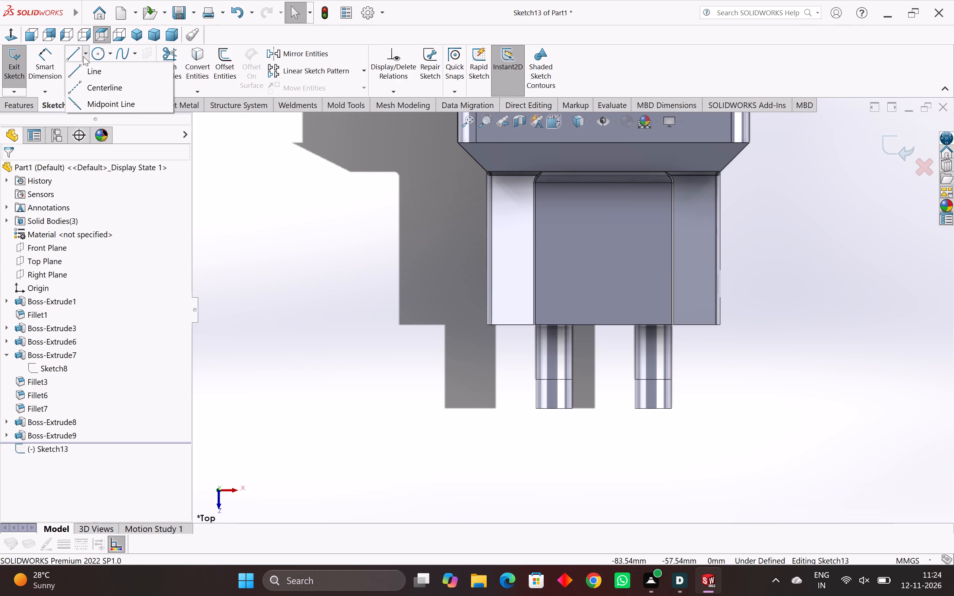
{"action": "left_click", "coordinate": [89, 88]}
{"action": "scroll", "coordinate": [588, 412], "scroll_direction": "up", "scroll_amount": 4}
{"action": "scroll", "coordinate": [529, 385], "scroll_direction": "up", "scroll_amount": 2}
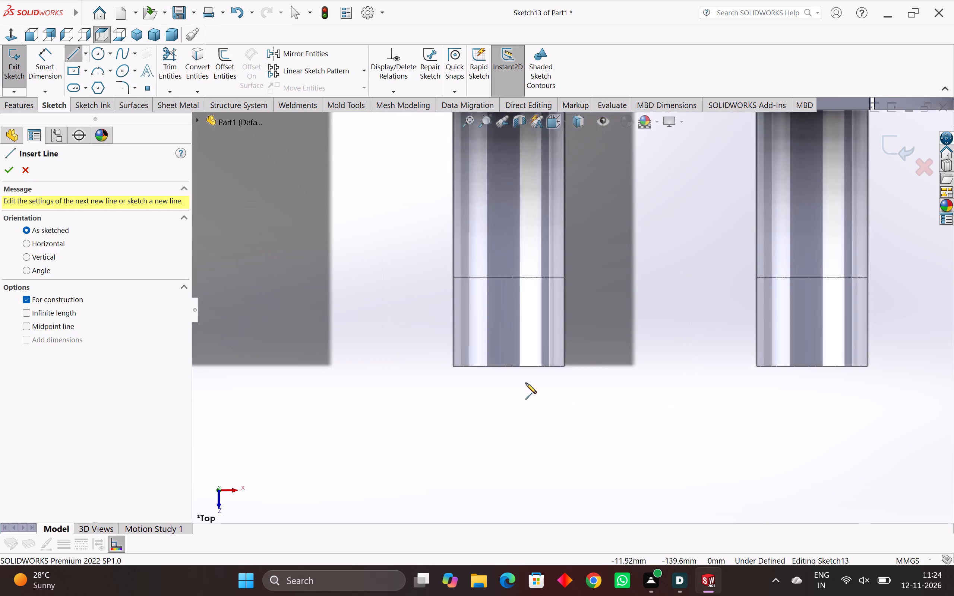
{"action": "scroll", "coordinate": [526, 383], "scroll_direction": "up", "scroll_amount": 1}
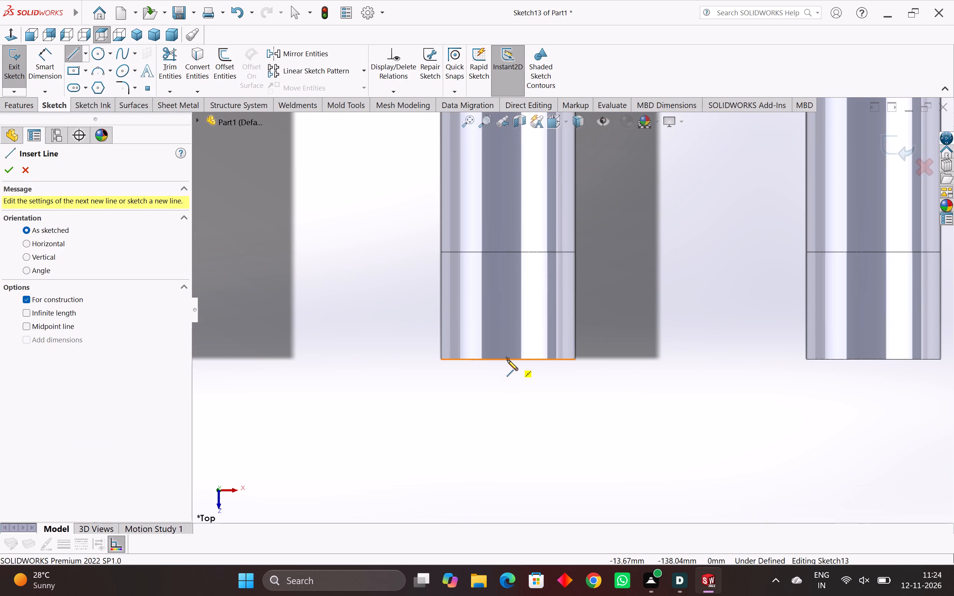
{"action": "left_click", "coordinate": [507, 360]}
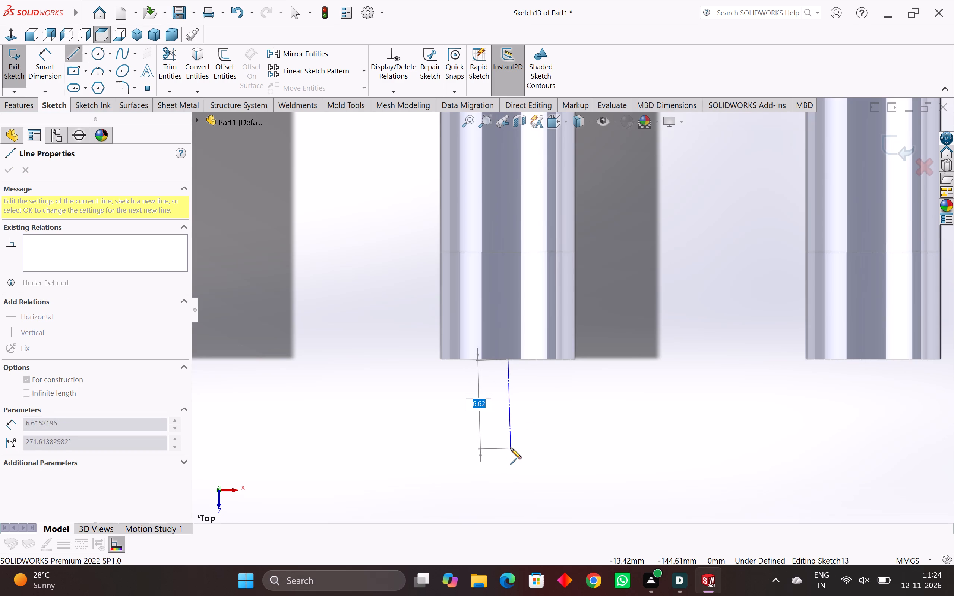
{"action": "key", "text": "5"}
{"action": "key", "text": "Return"}
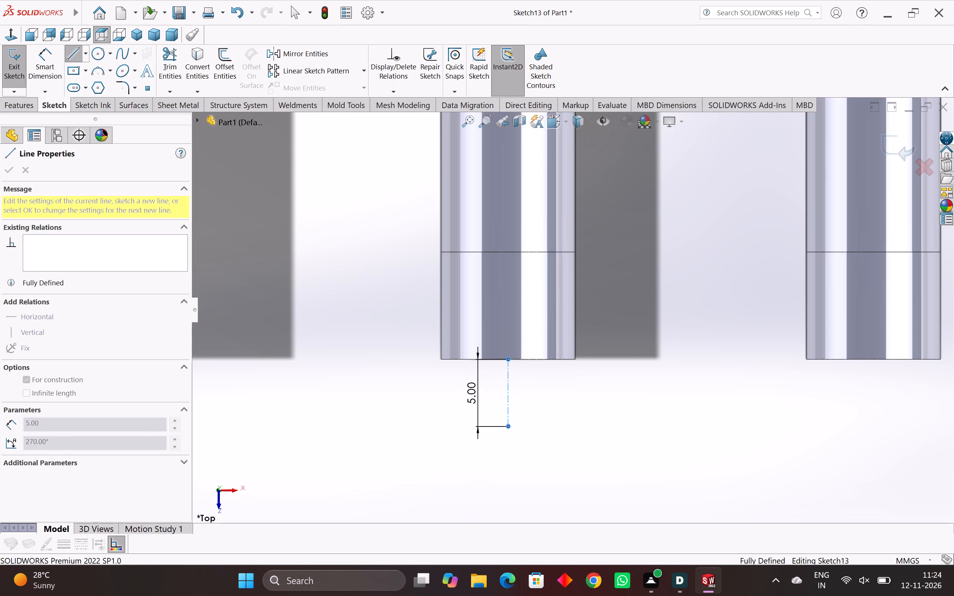
{"action": "key", "text": "Escape"}
{"action": "key", "text": "Escape"}
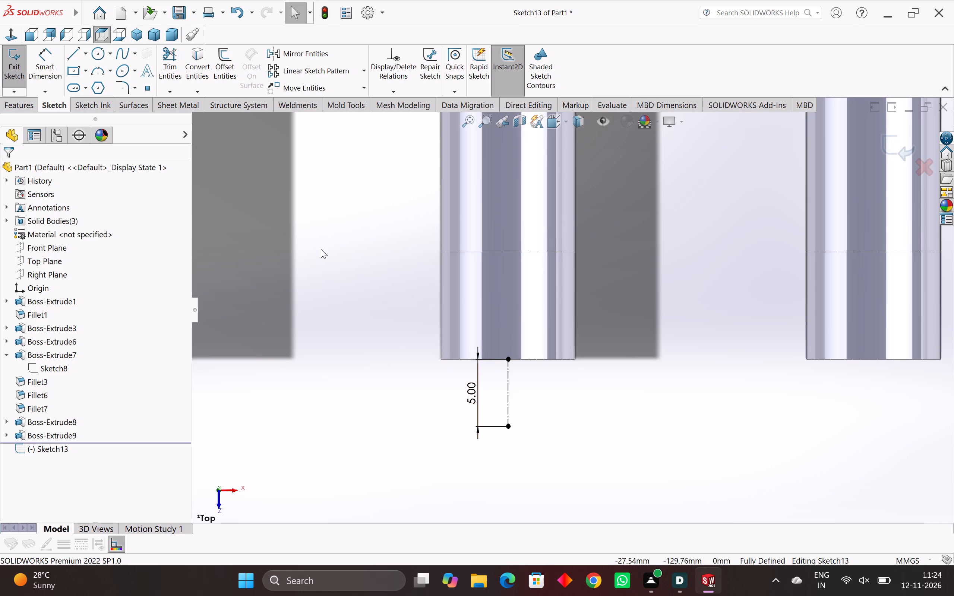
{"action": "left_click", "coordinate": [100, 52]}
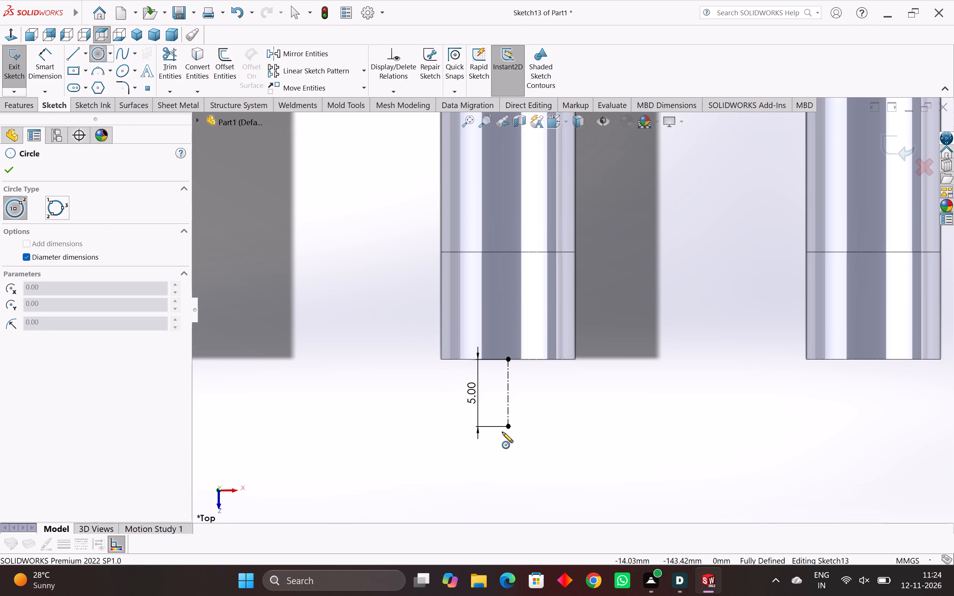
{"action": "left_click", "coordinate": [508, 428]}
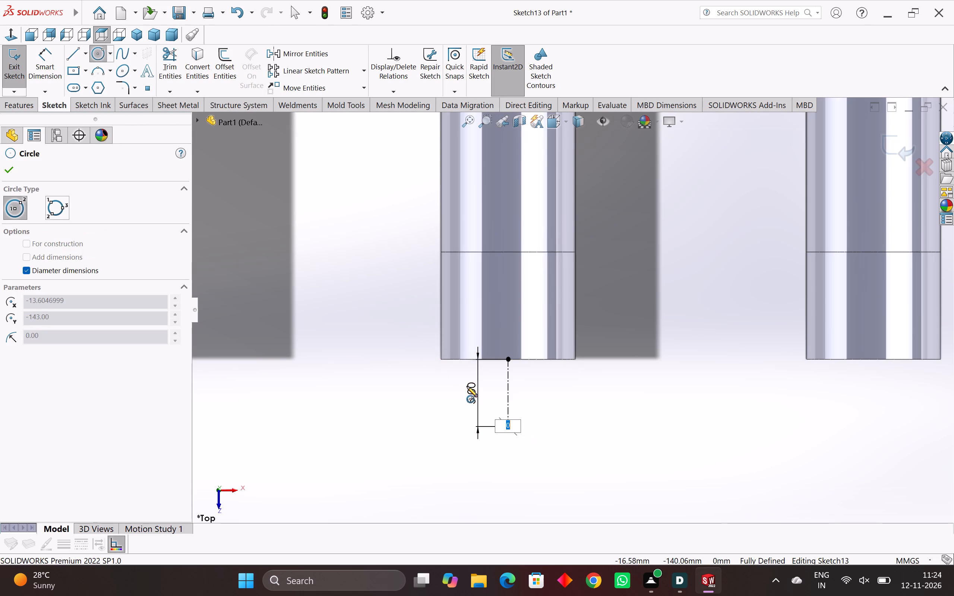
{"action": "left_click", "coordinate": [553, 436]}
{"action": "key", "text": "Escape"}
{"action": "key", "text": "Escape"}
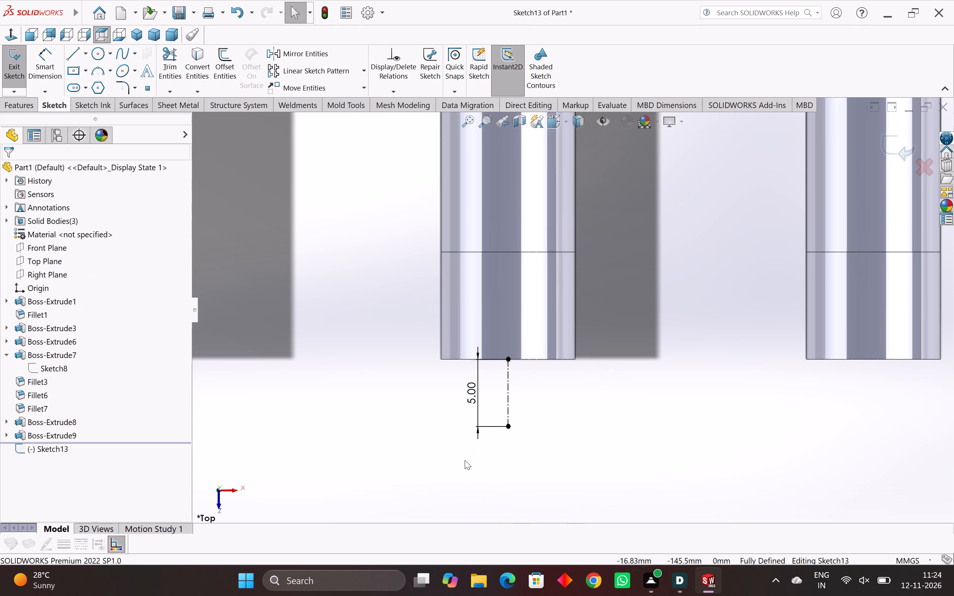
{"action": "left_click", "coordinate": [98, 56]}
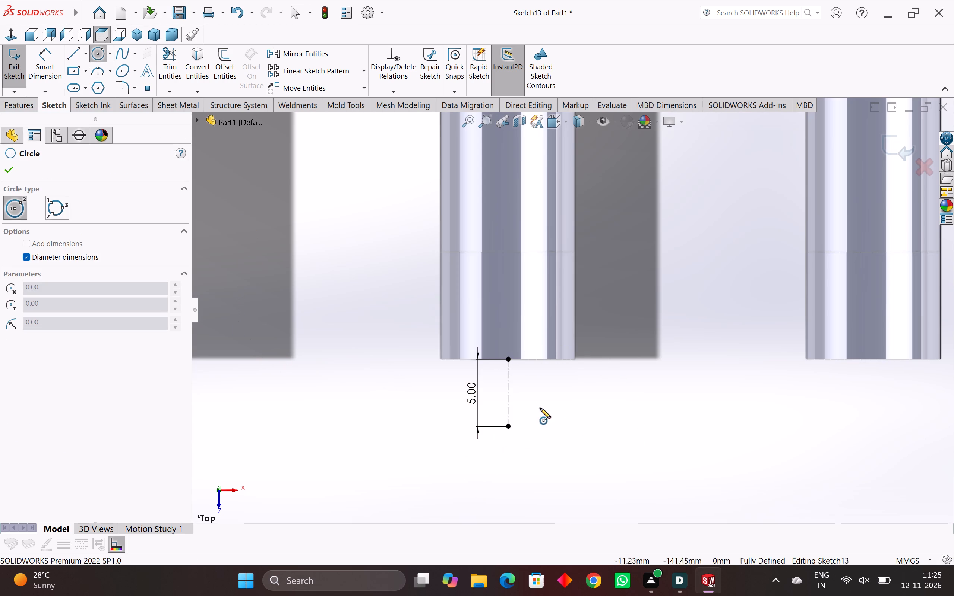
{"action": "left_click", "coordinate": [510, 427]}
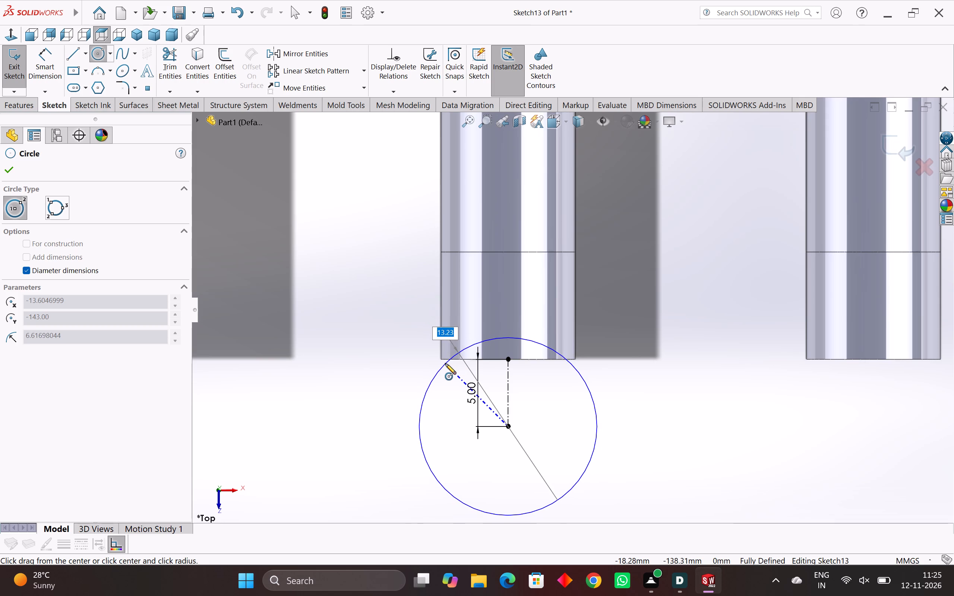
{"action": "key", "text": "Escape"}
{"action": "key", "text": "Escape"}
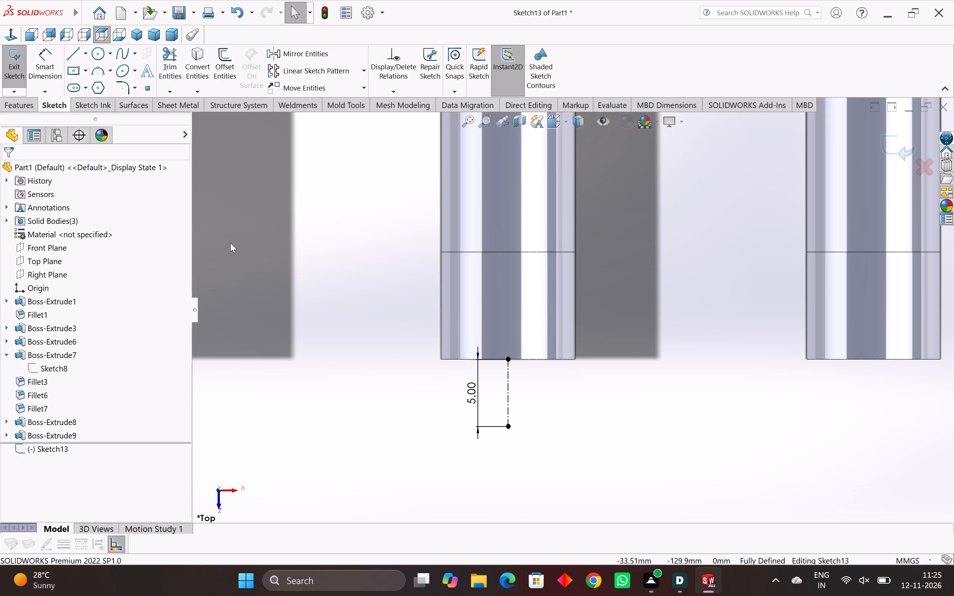
Sketch a three-point quarter arc of about 5 mm radius from the pin tip's outer corner to the centerline's free end.
{"action": "left_click", "coordinate": [101, 73]}
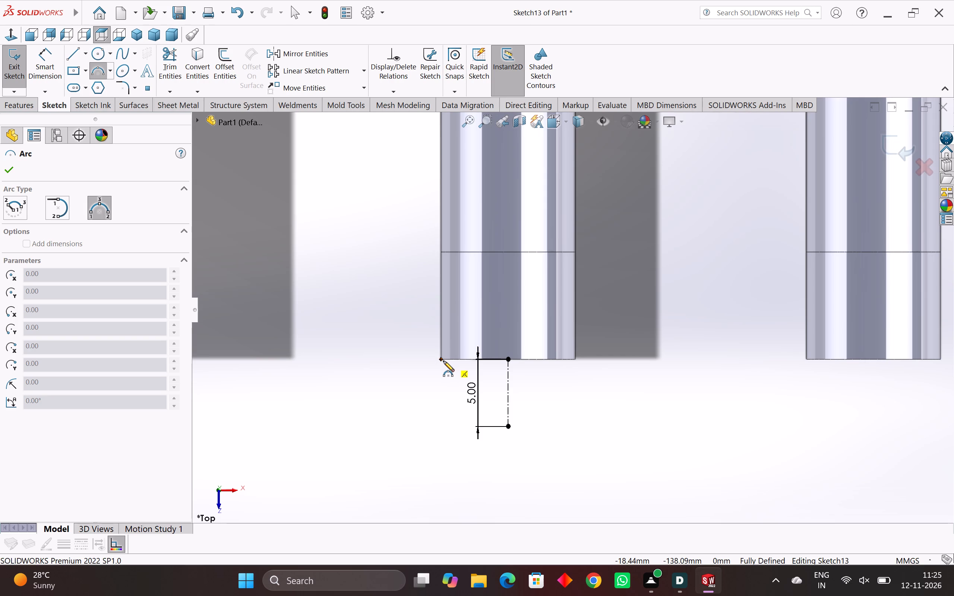
{"action": "left_click", "coordinate": [442, 361]}
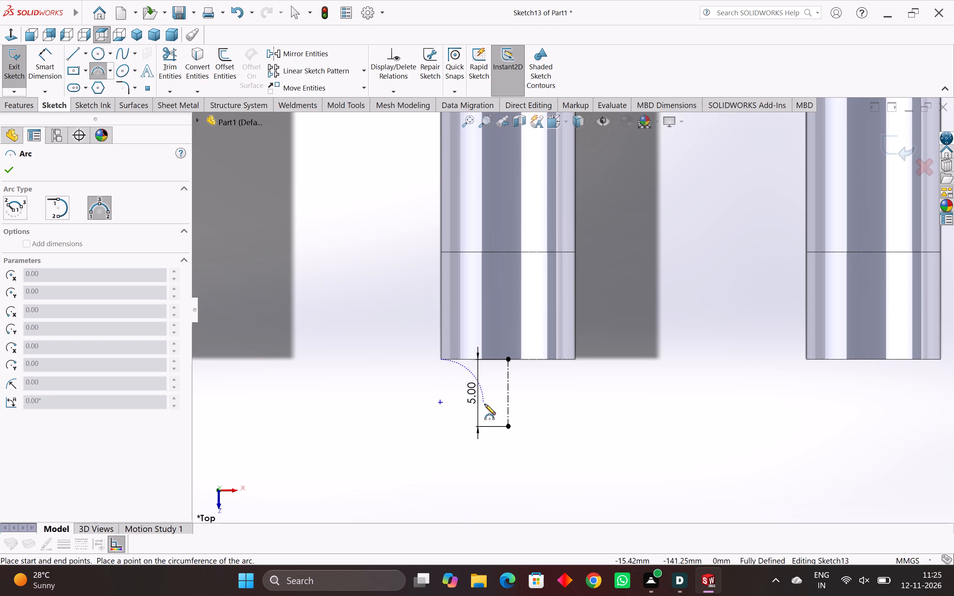
{"action": "left_click", "coordinate": [508, 427]}
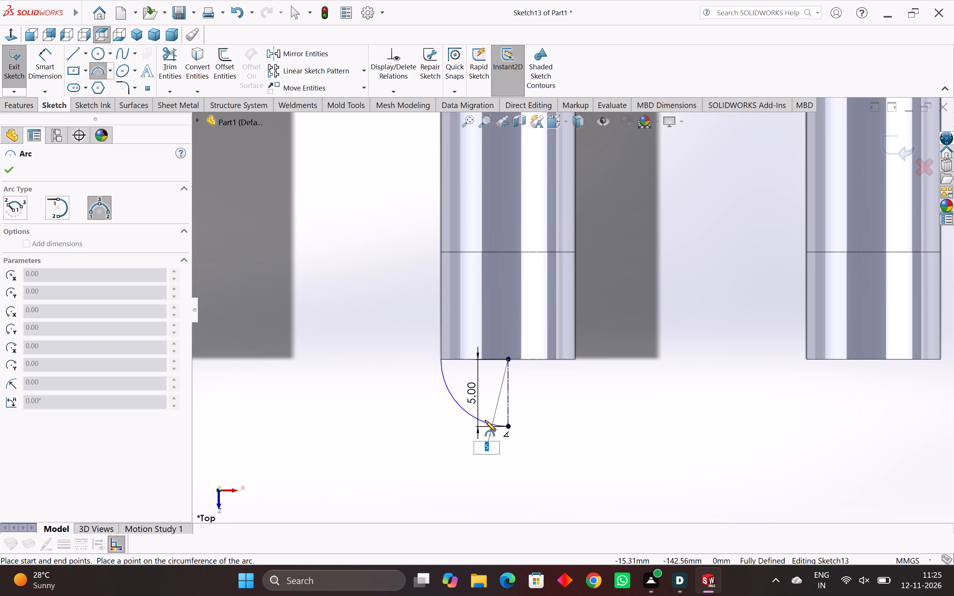
{"action": "left_click", "coordinate": [485, 421]}
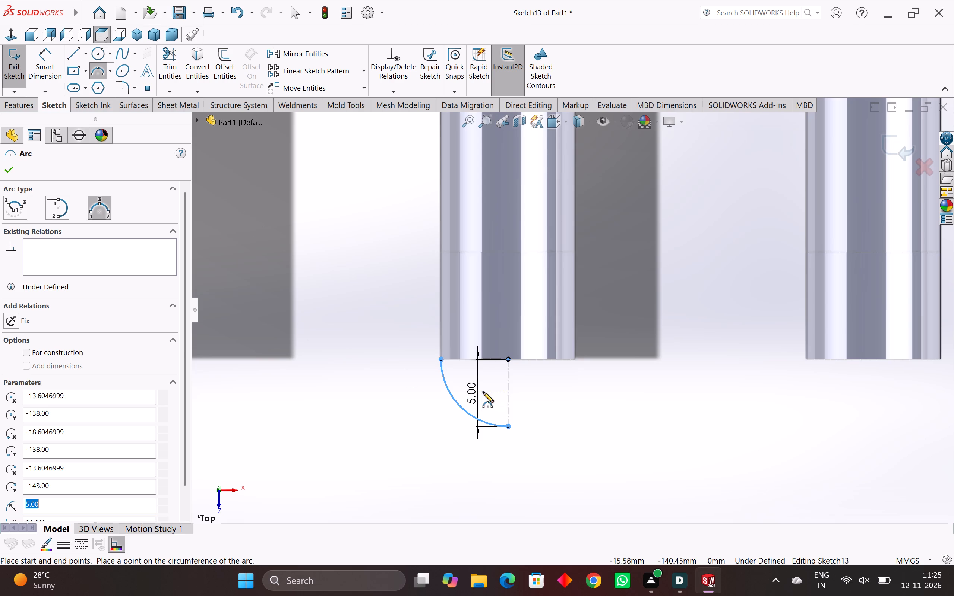
{"action": "scroll", "coordinate": [498, 390], "scroll_direction": "up", "scroll_amount": 3}
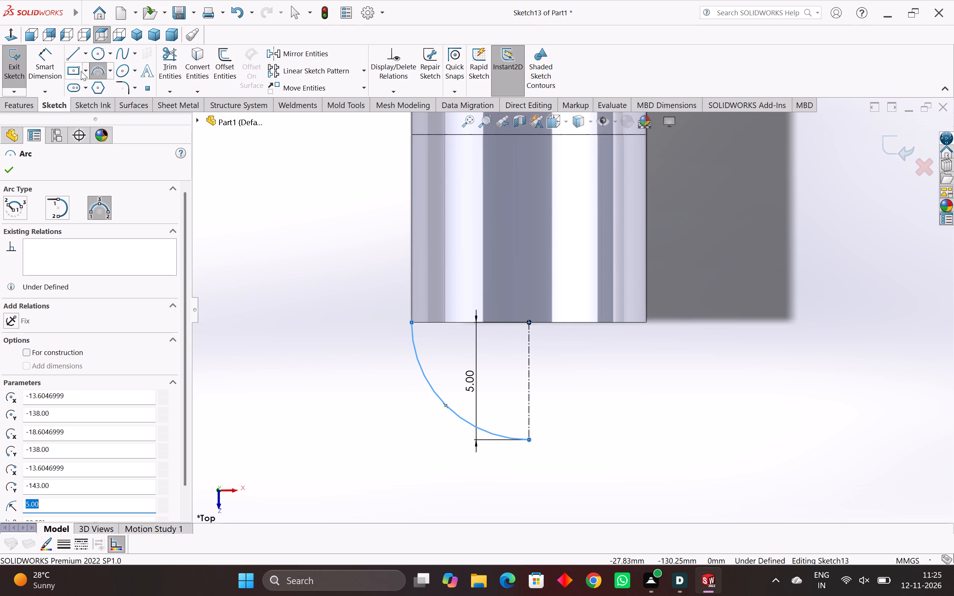
Draw a horizontal line along the pin tip's end edge from the arc's start to the top of the centerline.
{"action": "left_click", "coordinate": [72, 58]}
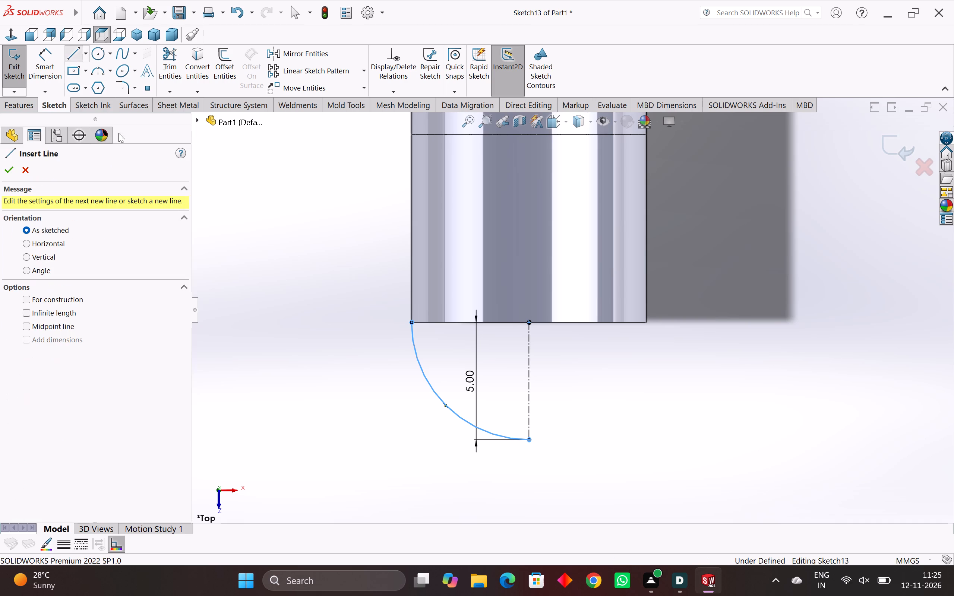
{"action": "left_click", "coordinate": [411, 323]}
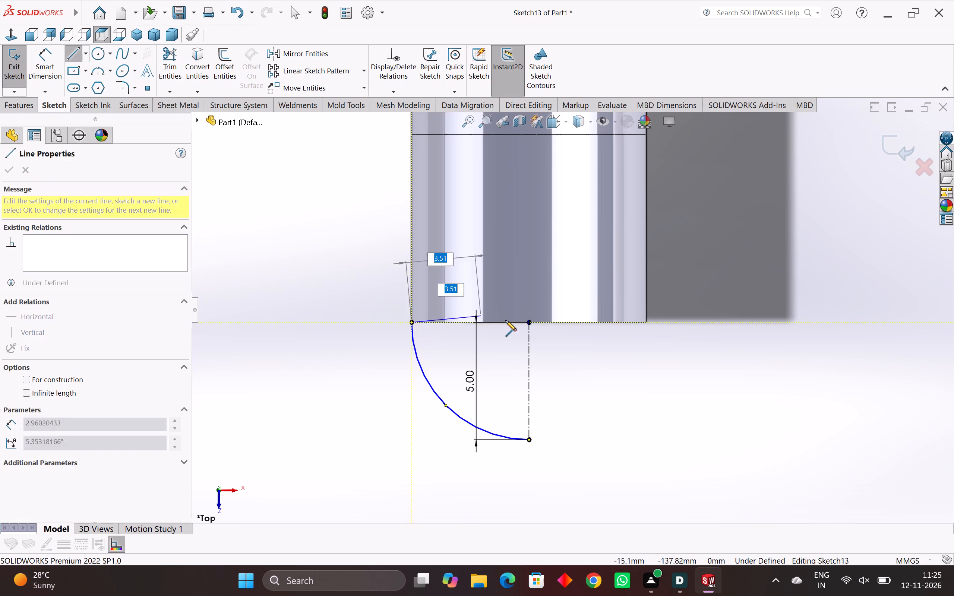
{"action": "left_click", "coordinate": [528, 323]}
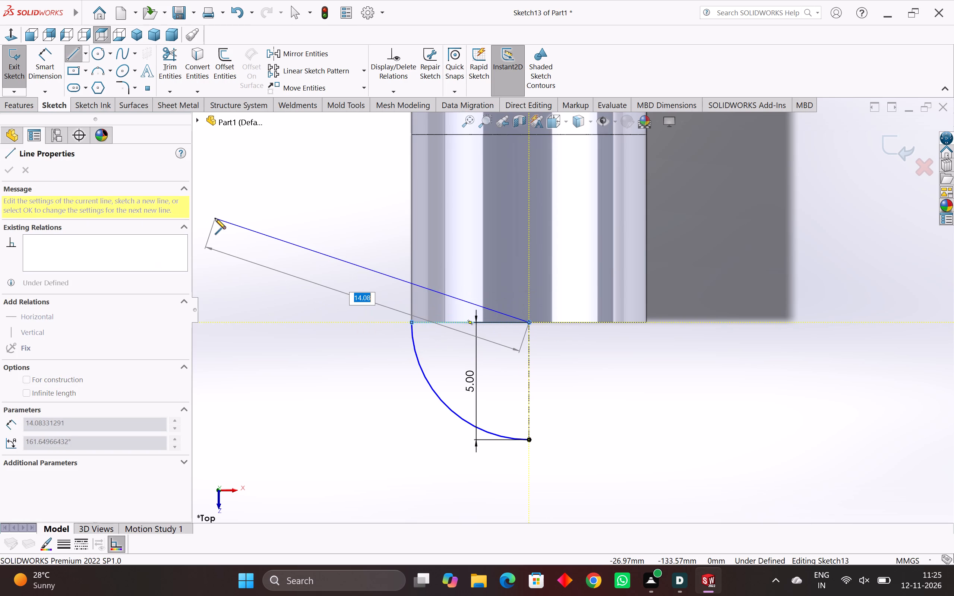
{"action": "right_click", "coordinate": [446, 367]}
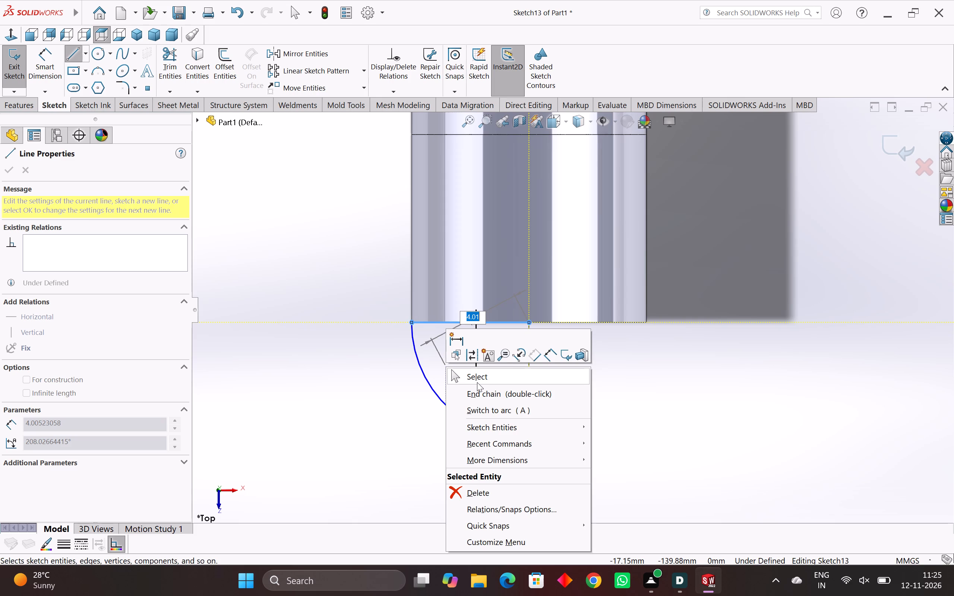
{"action": "left_click", "coordinate": [477, 382]}
{"action": "left_click", "coordinate": [683, 410]}
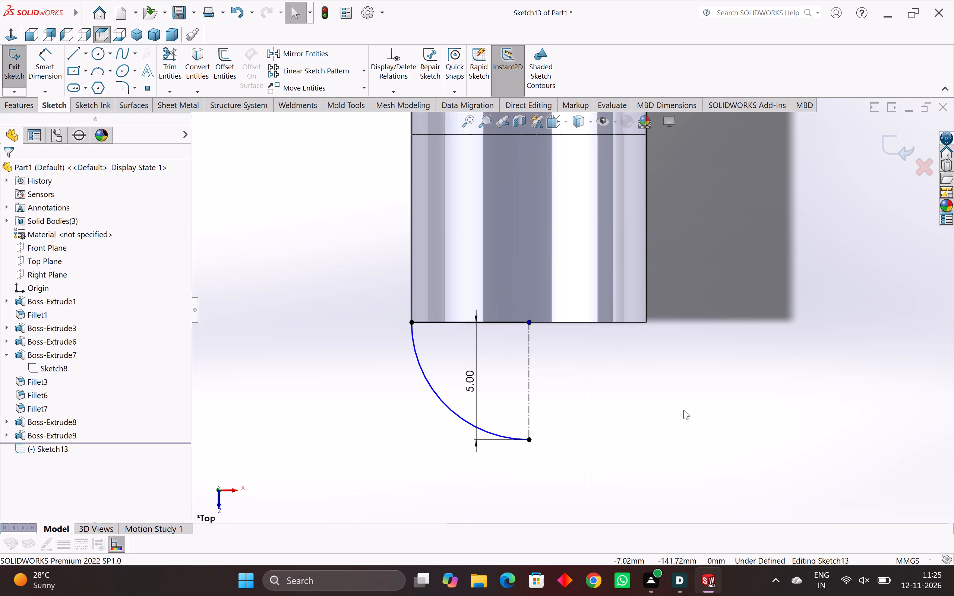
Dimension the radius of the quarter arc at the pin tip.
{"action": "scroll", "coordinate": [522, 417], "scroll_direction": "down", "scroll_amount": 4}
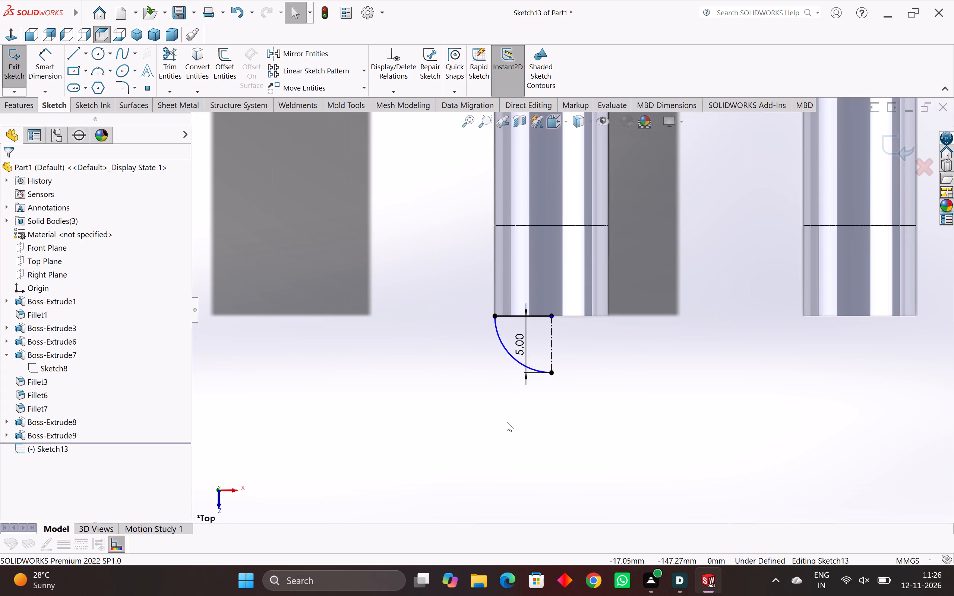
{"action": "scroll", "coordinate": [493, 425], "scroll_direction": "down", "scroll_amount": 1}
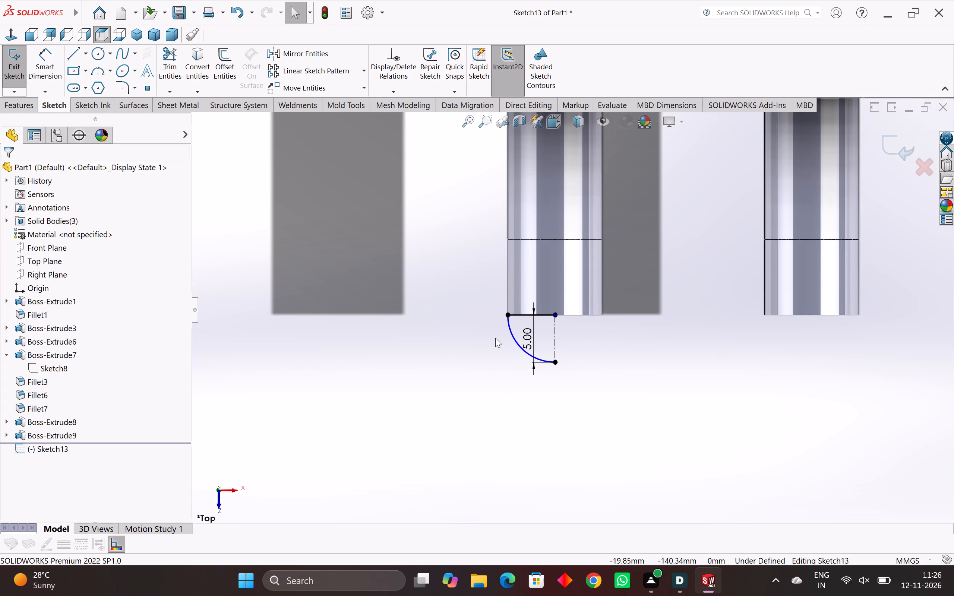
{"action": "scroll", "coordinate": [529, 351], "scroll_direction": "up", "scroll_amount": 3}
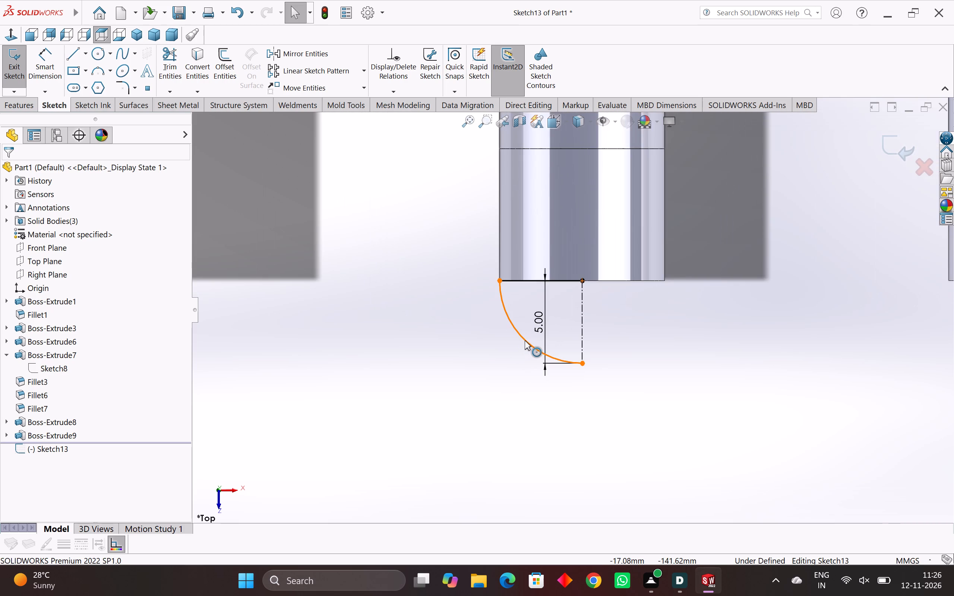
{"action": "left_click", "coordinate": [525, 340]}
{"action": "left_click", "coordinate": [475, 355]}
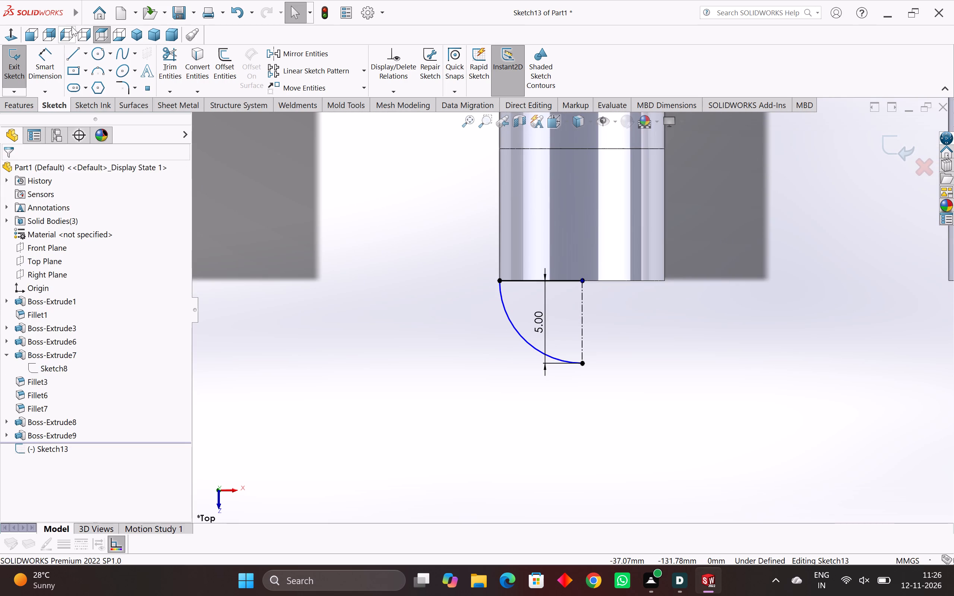
{"action": "left_click", "coordinate": [48, 58]}
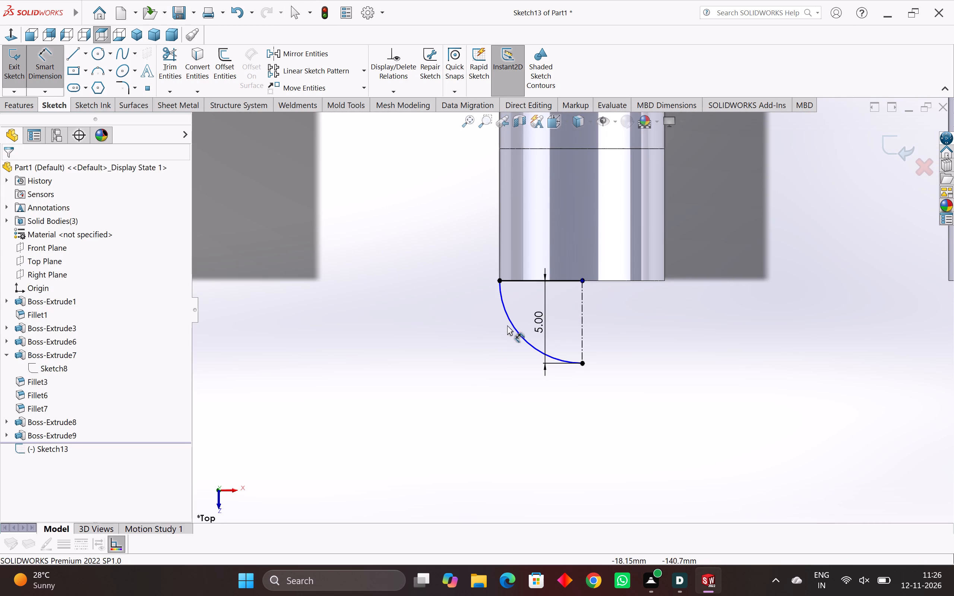
{"action": "left_click", "coordinate": [515, 329]}
{"action": "left_click", "coordinate": [481, 362]}
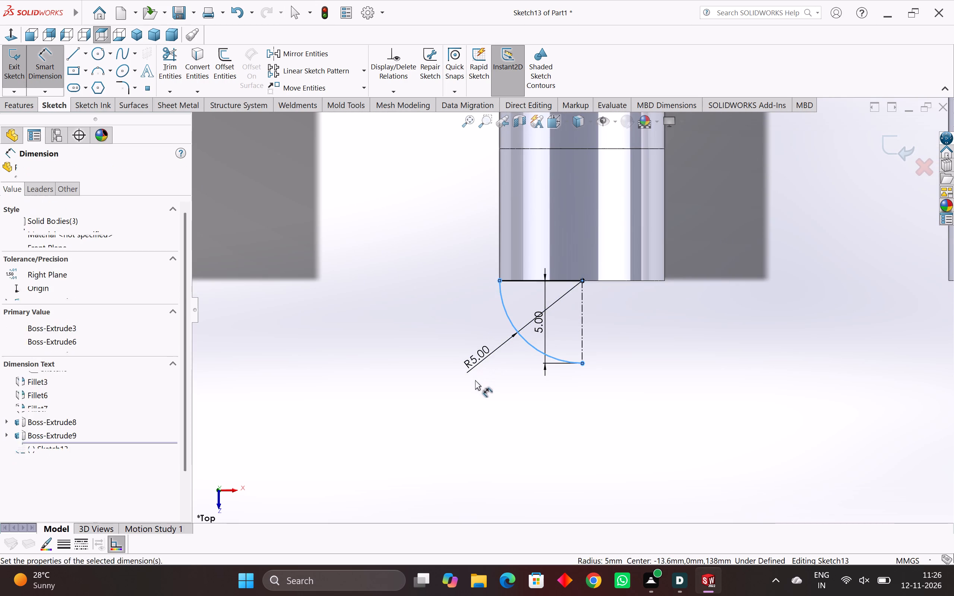
{"action": "left_click", "coordinate": [428, 344]}
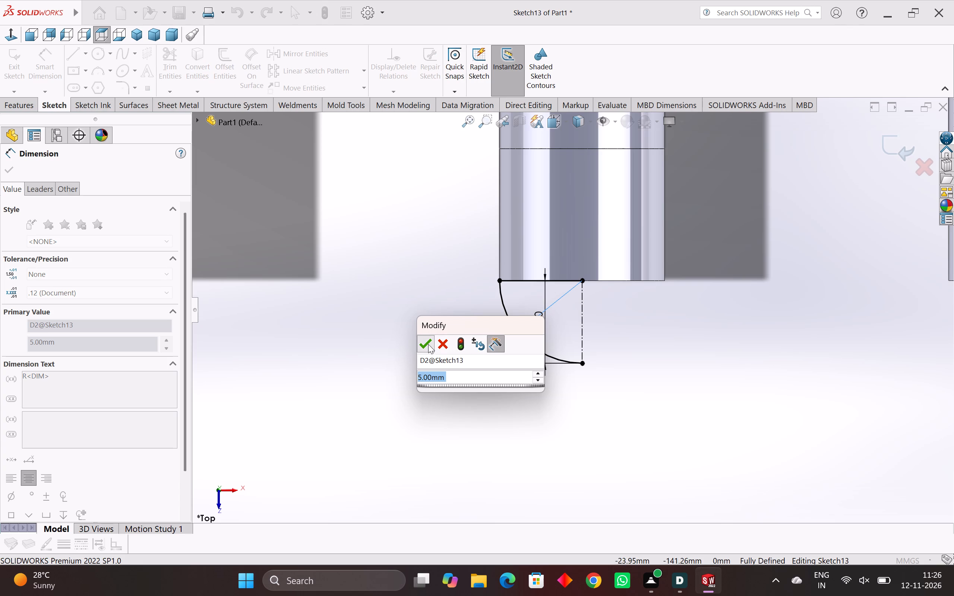
Draw a vertical centerline through the origin along the part's middle, from beyond the plate down to the end block.
{"action": "scroll", "coordinate": [634, 356], "scroll_direction": "down", "scroll_amount": 1}
{"action": "left_click", "coordinate": [611, 358]}
{"action": "middle_click_drag", "start_coordinate": [560, 372], "coordinate": [566, 374]}
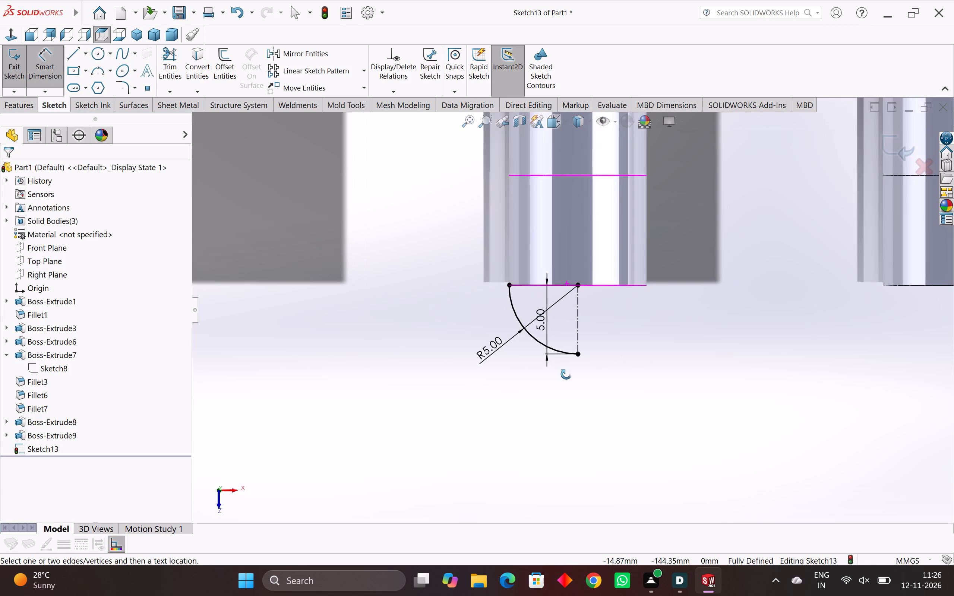
{"action": "middle_click_drag", "start_coordinate": [566, 374], "coordinate": [581, 335]}
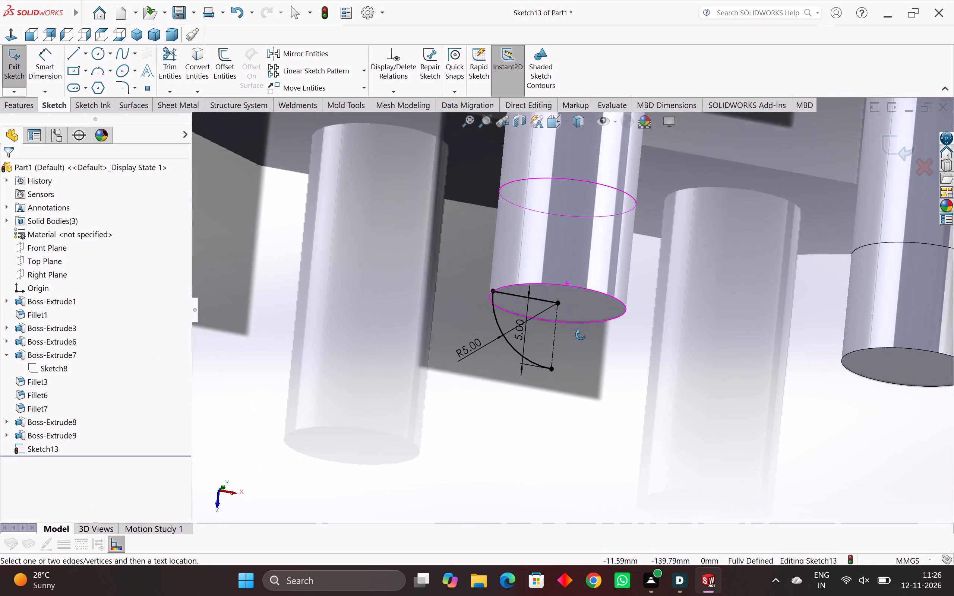
{"action": "middle_click_drag", "start_coordinate": [581, 335], "coordinate": [581, 336]}
{"action": "scroll", "coordinate": [581, 336], "scroll_direction": "down", "scroll_amount": 1}
{"action": "left_click", "coordinate": [657, 314]}
{"action": "scroll", "coordinate": [657, 318], "scroll_direction": "down", "scroll_amount": 8}
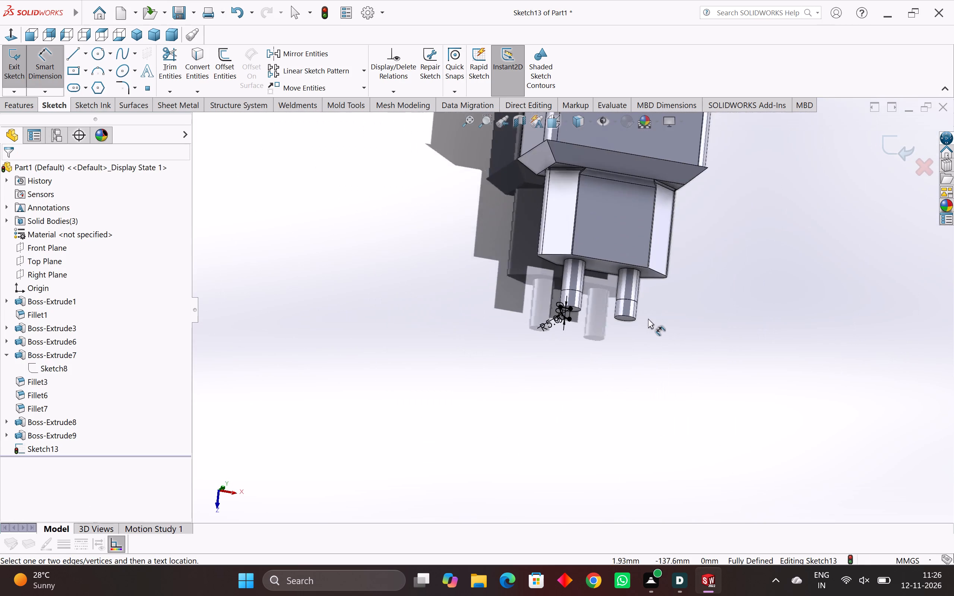
{"action": "scroll", "coordinate": [648, 318], "scroll_direction": "down", "scroll_amount": 5}
{"action": "scroll", "coordinate": [558, 155], "scroll_direction": "up", "scroll_amount": 4}
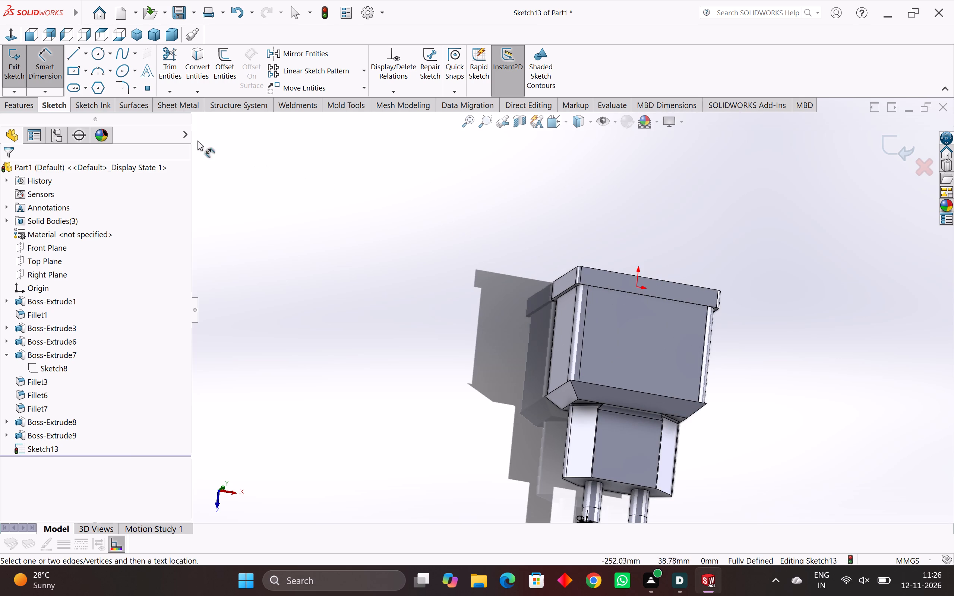
{"action": "left_click", "coordinate": [84, 53]}
{"action": "left_click", "coordinate": [86, 84]}
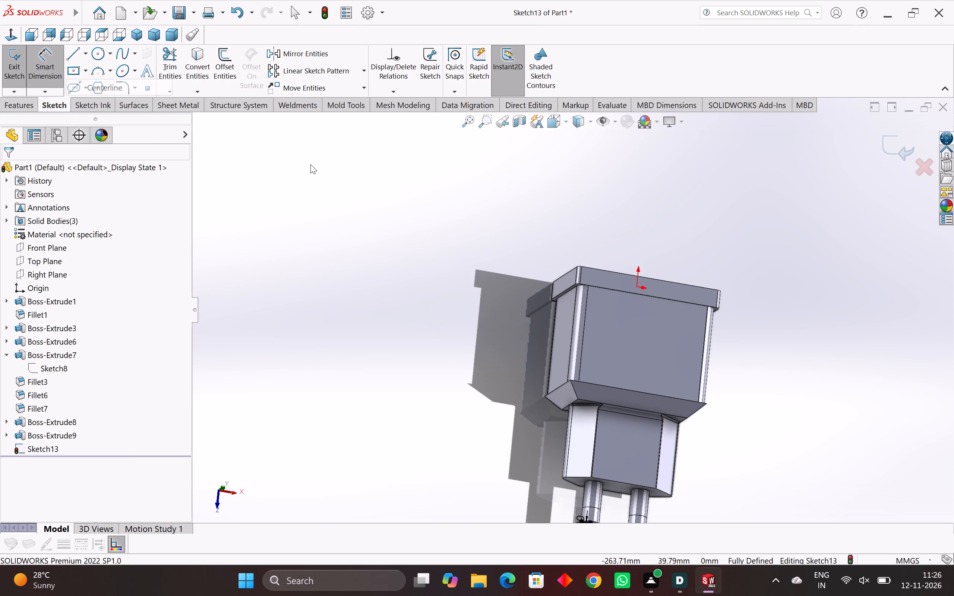
{"action": "left_click", "coordinate": [647, 183]}
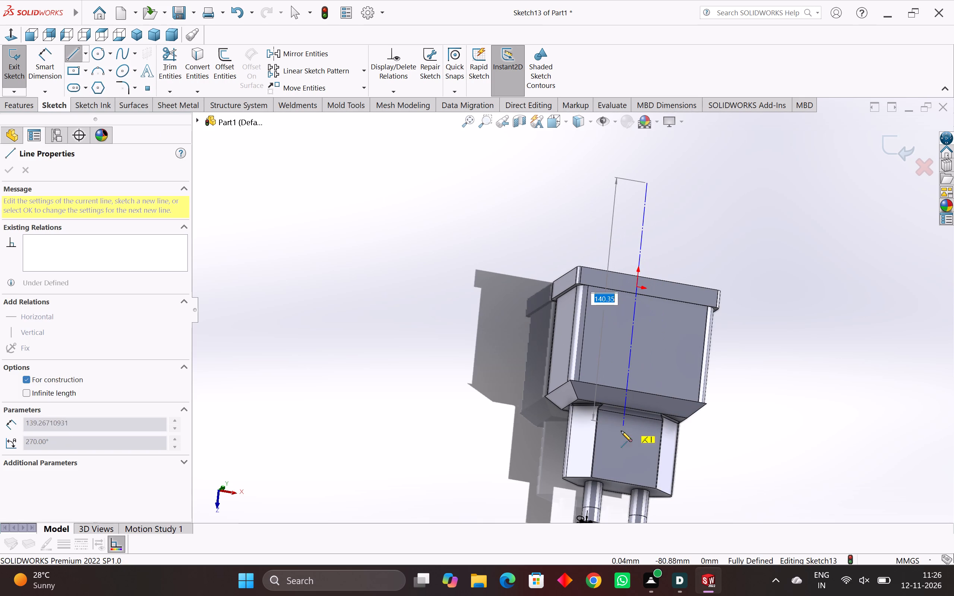
{"action": "left_click", "coordinate": [621, 438]}
{"action": "right_click", "coordinate": [677, 438]}
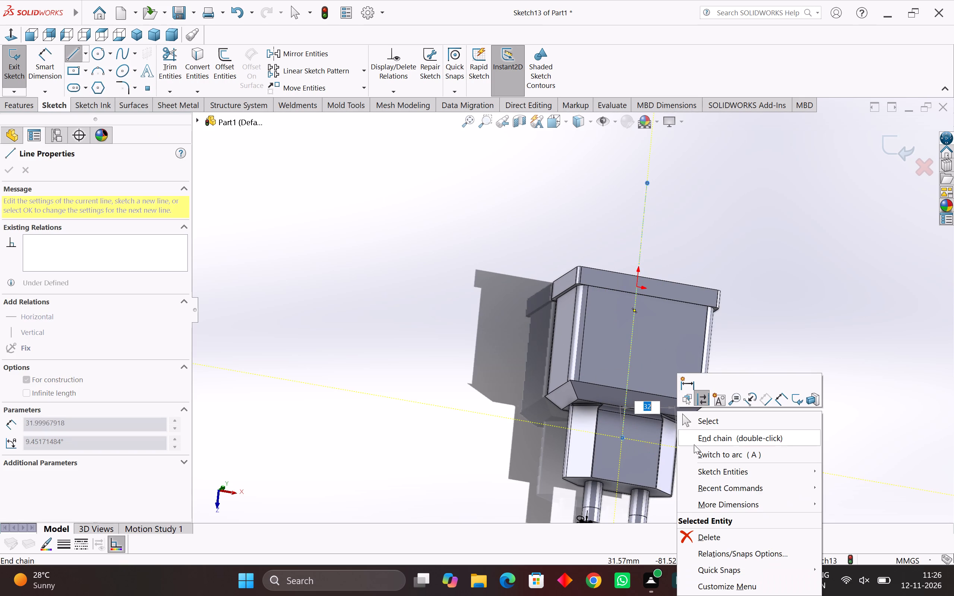
{"action": "left_click", "coordinate": [707, 424]}
Mirror the left pin tip's arc, horizontal line and short centerline about the long middle centerline onto the right pin, keeping the original.
{"action": "scroll", "coordinate": [710, 419], "scroll_direction": "down", "scroll_amount": 3}
{"action": "scroll", "coordinate": [602, 312], "scroll_direction": "up", "scroll_amount": 3}
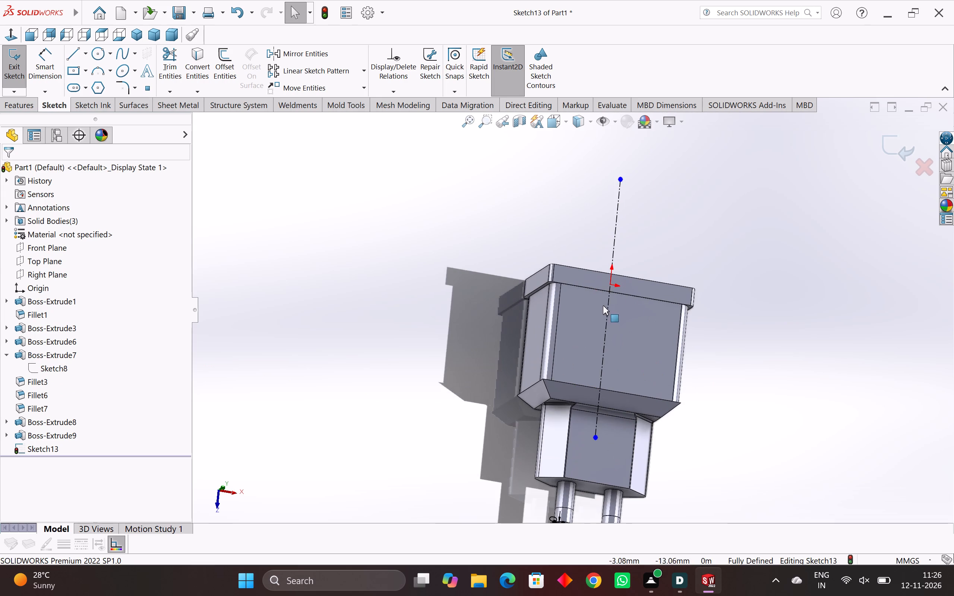
{"action": "scroll", "coordinate": [628, 288], "scroll_direction": "up", "scroll_amount": 9}
{"action": "scroll", "coordinate": [549, 316], "scroll_direction": "up", "scroll_amount": 4}
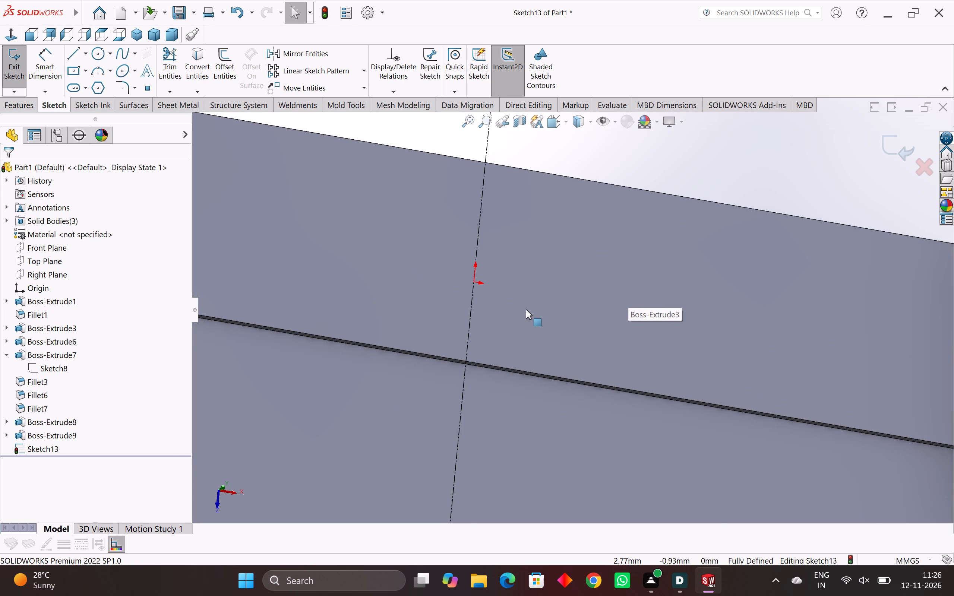
{"action": "scroll", "coordinate": [526, 310], "scroll_direction": "down", "scroll_amount": 11}
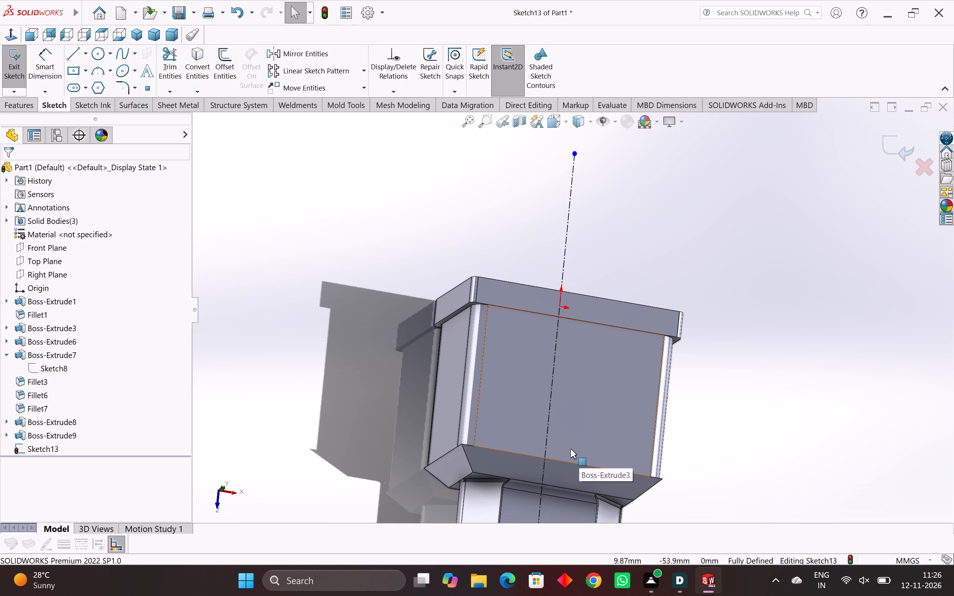
{"action": "scroll", "coordinate": [574, 451], "scroll_direction": "down", "scroll_amount": 3}
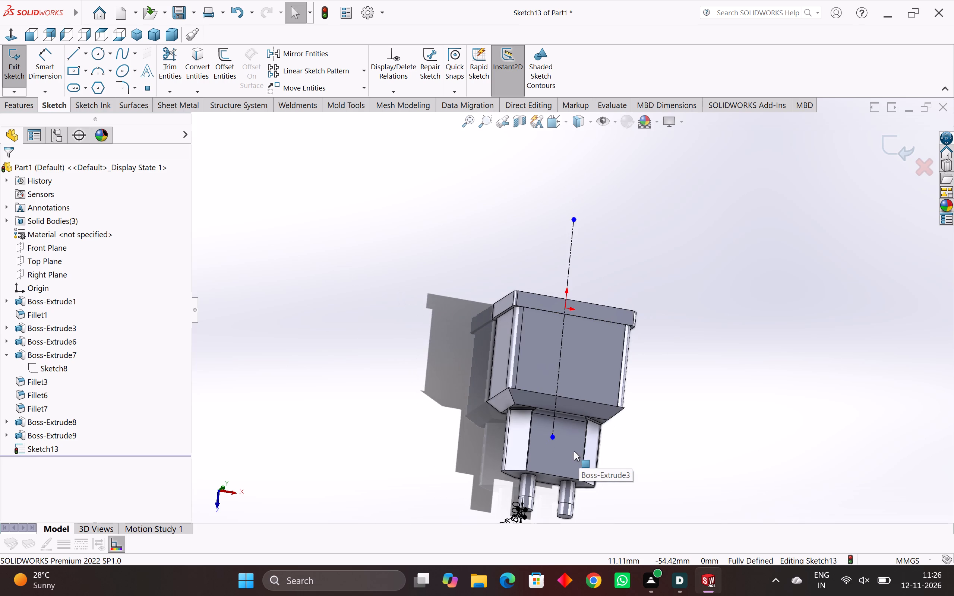
{"action": "scroll", "coordinate": [566, 479], "scroll_direction": "down", "scroll_amount": 1}
{"action": "scroll", "coordinate": [537, 480], "scroll_direction": "up", "scroll_amount": 4}
{"action": "scroll", "coordinate": [546, 428], "scroll_direction": "up", "scroll_amount": 3}
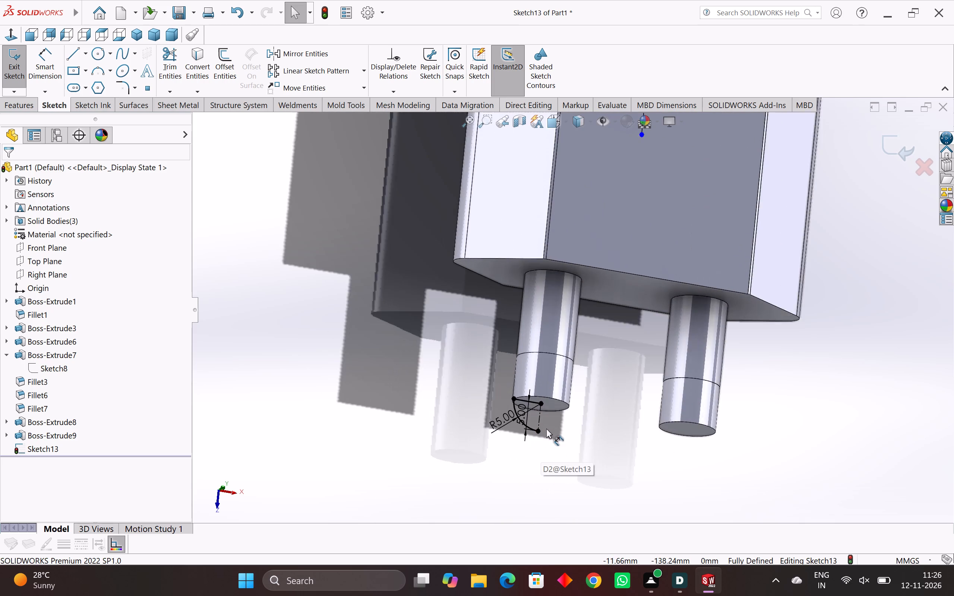
{"action": "scroll", "coordinate": [546, 428], "scroll_direction": "up", "scroll_amount": 2}
{"action": "scroll", "coordinate": [546, 428], "scroll_direction": "down", "scroll_amount": 5}
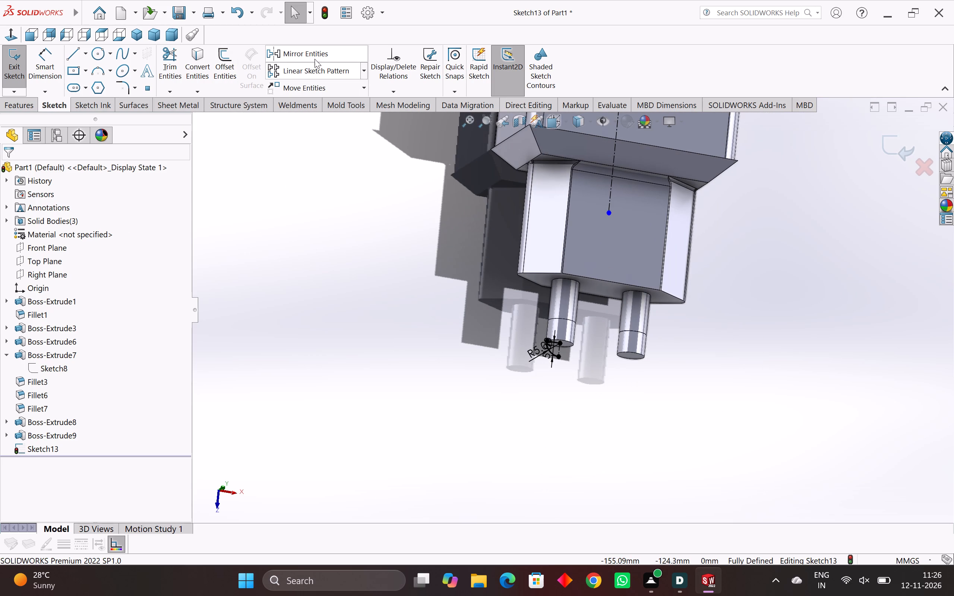
{"action": "left_click", "coordinate": [315, 56]}
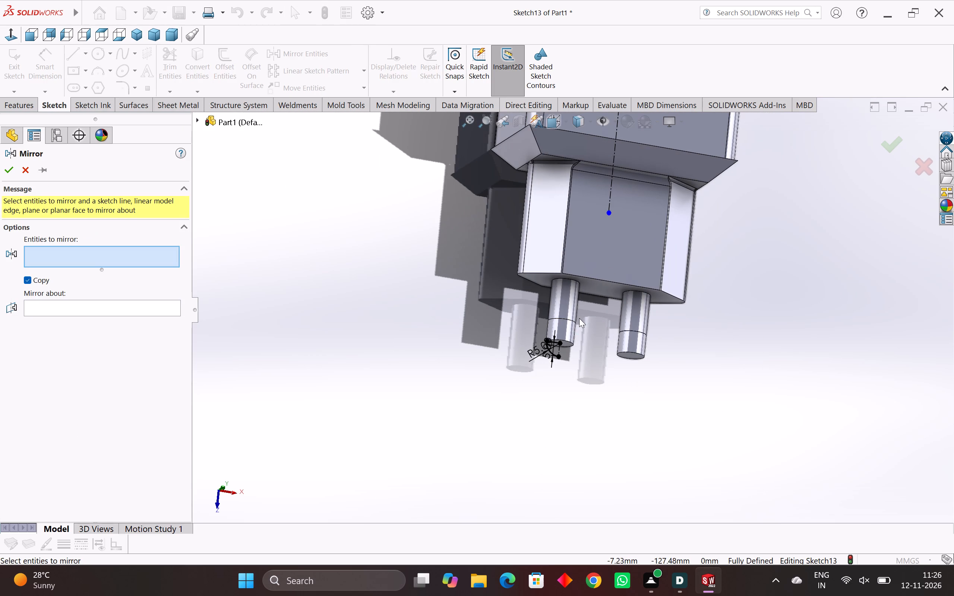
{"action": "left_click_drag", "start_coordinate": [579, 321], "coordinate": [518, 387]}
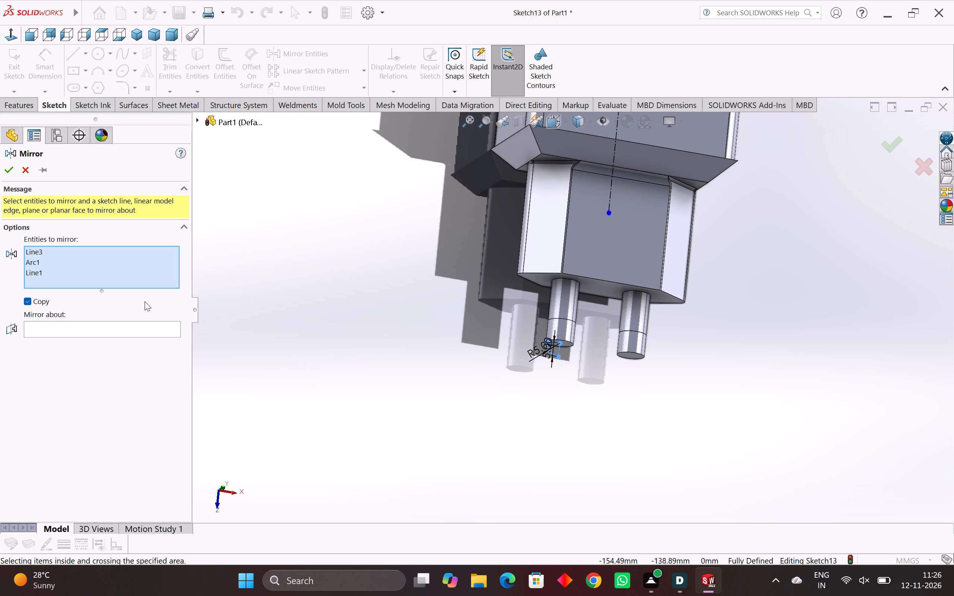
{"action": "left_click", "coordinate": [142, 327]}
{"action": "scroll", "coordinate": [337, 228], "scroll_direction": "down", "scroll_amount": 4}
{"action": "scroll", "coordinate": [633, 175], "scroll_direction": "up", "scroll_amount": 4}
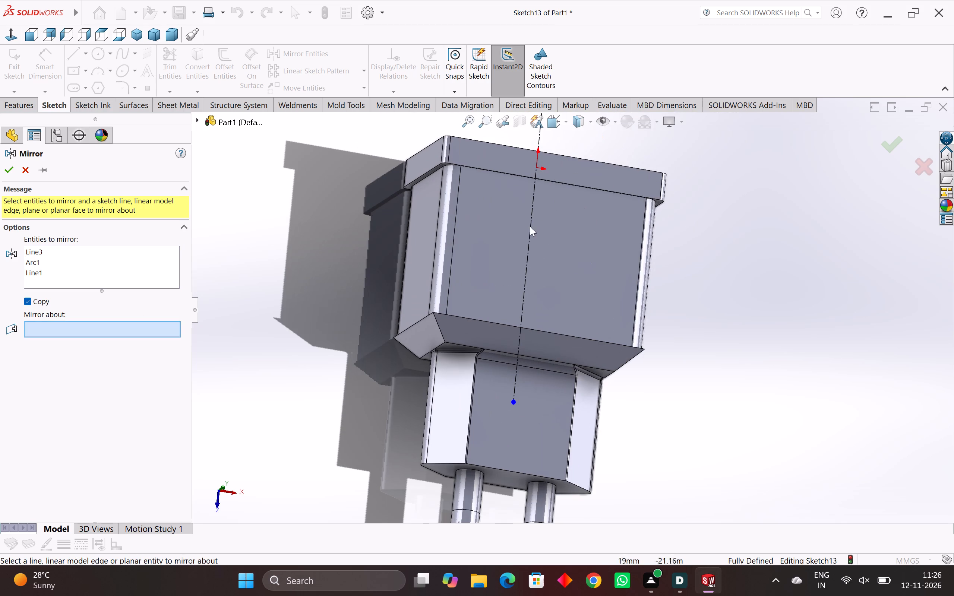
{"action": "left_click", "coordinate": [530, 237]}
{"action": "scroll", "coordinate": [548, 263], "scroll_direction": "down", "scroll_amount": 3}
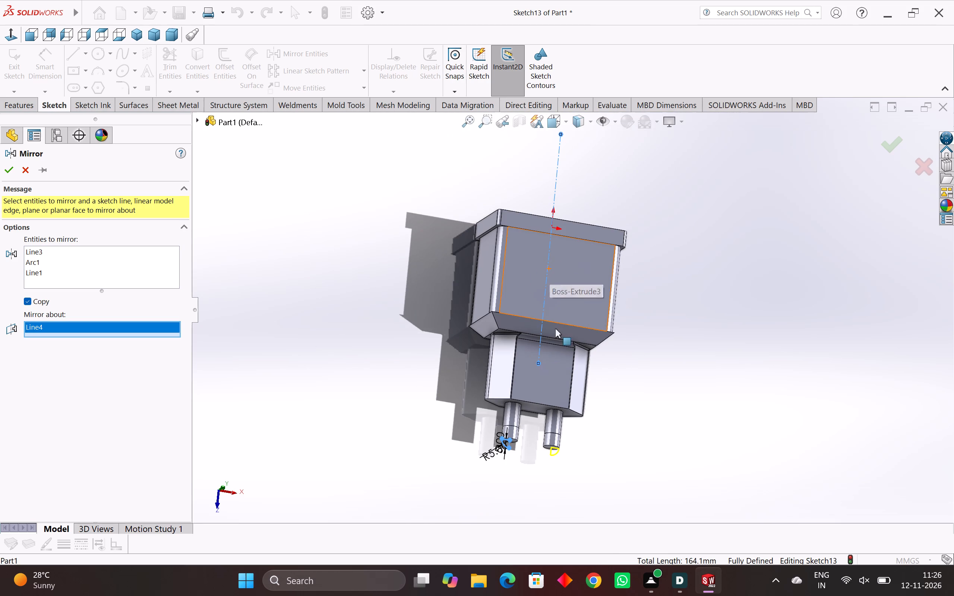
{"action": "scroll", "coordinate": [577, 449], "scroll_direction": "up", "scroll_amount": 4}
{"action": "scroll", "coordinate": [534, 415], "scroll_direction": "up", "scroll_amount": 6}
{"action": "scroll", "coordinate": [559, 394], "scroll_direction": "up", "scroll_amount": 6}
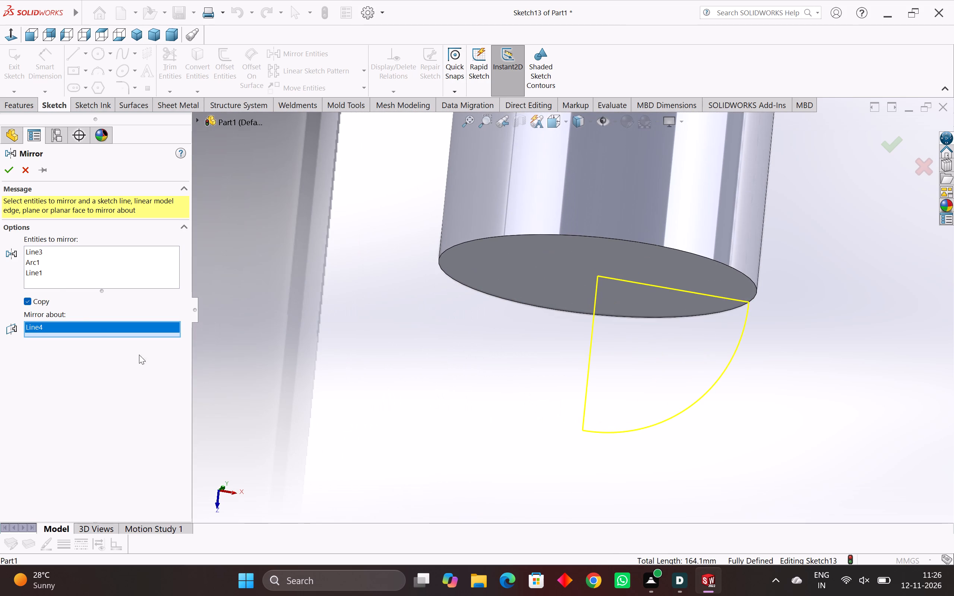
{"action": "left_click", "coordinate": [5, 176]}
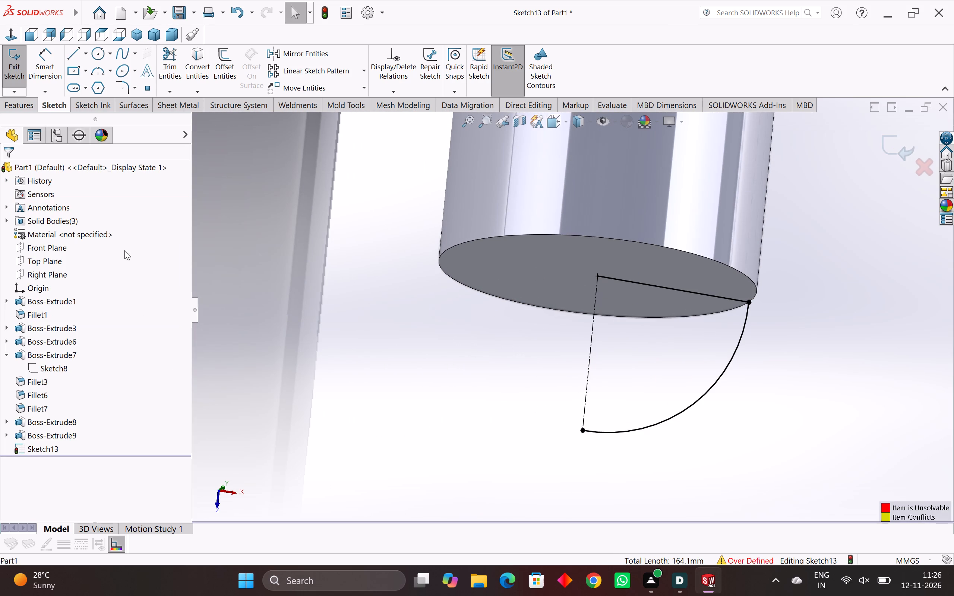
Resolve the over-defined sketch by deleting the arc's radius dimension and the centerline's length dimension at the left pin tip.
{"action": "scroll", "coordinate": [293, 313], "scroll_direction": "down", "scroll_amount": 1}
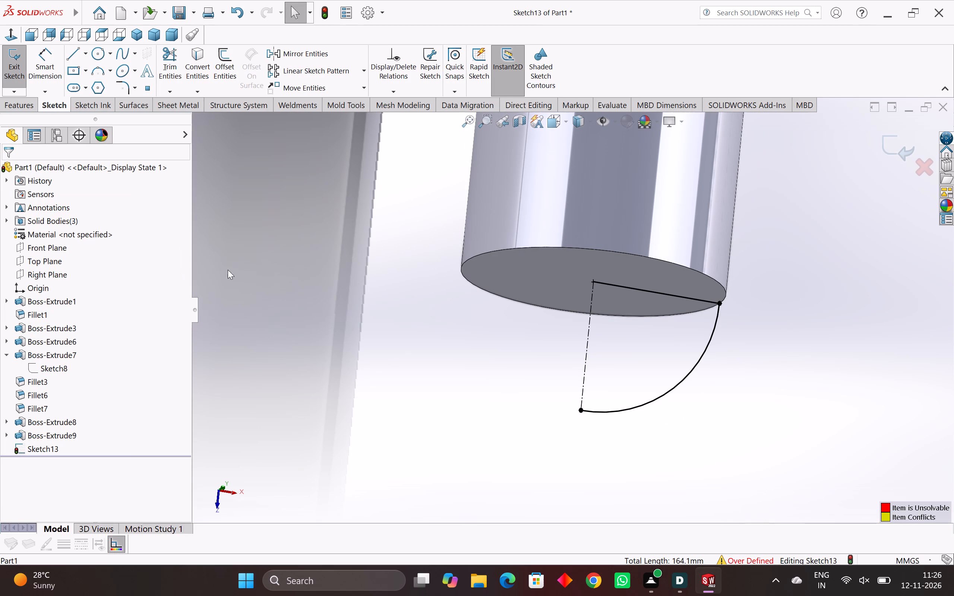
{"action": "middle_click_drag", "start_coordinate": [392, 299], "coordinate": [396, 311]}
{"action": "scroll", "coordinate": [397, 313], "scroll_direction": "down", "scroll_amount": 4}
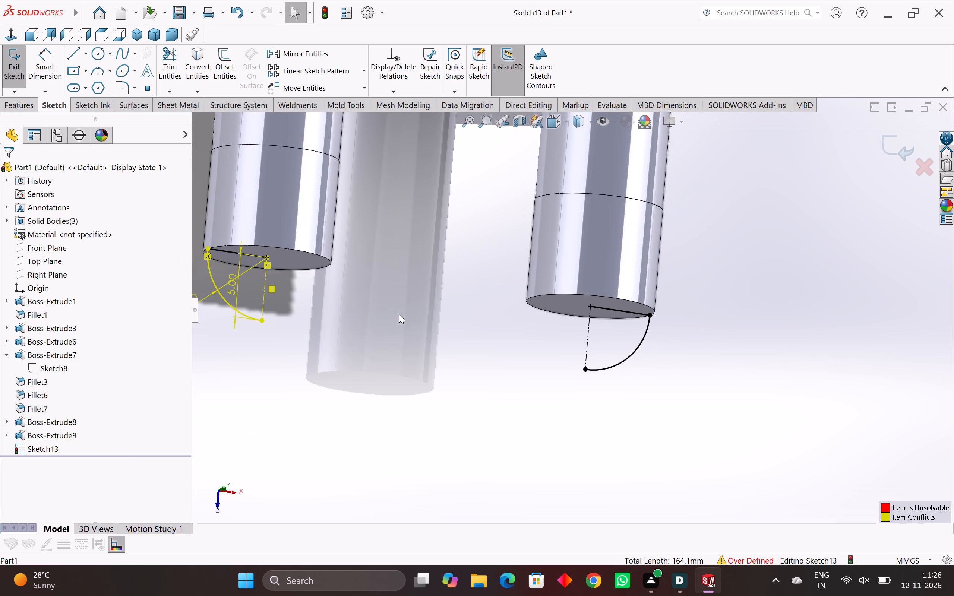
{"action": "scroll", "coordinate": [394, 315], "scroll_direction": "down", "scroll_amount": 3}
{"action": "scroll", "coordinate": [356, 312], "scroll_direction": "up", "scroll_amount": 4}
{"action": "left_click_drag", "start_coordinate": [419, 323], "coordinate": [390, 287]}
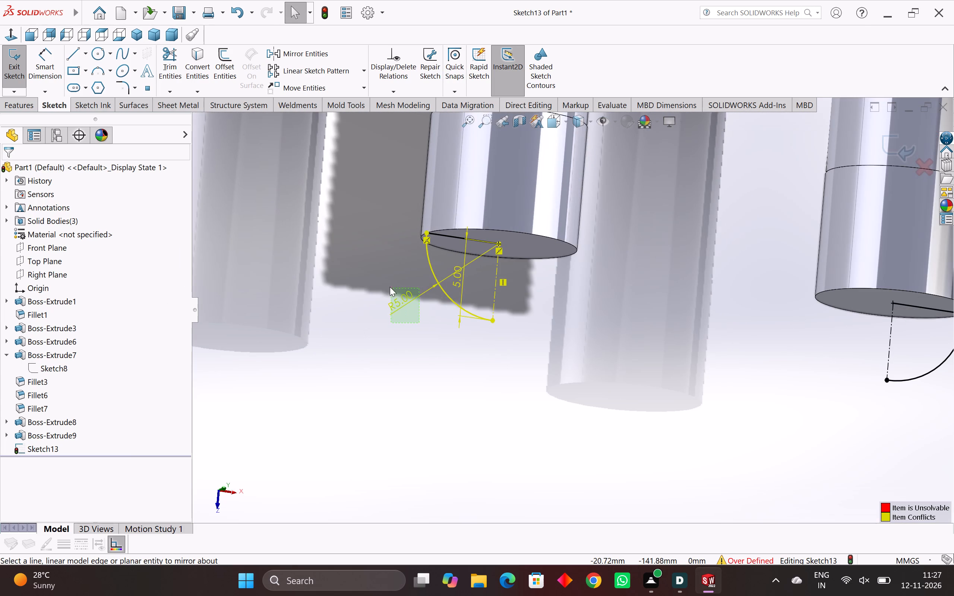
{"action": "left_click_drag", "start_coordinate": [390, 287], "coordinate": [388, 286]}
{"action": "key", "text": "Delete"}
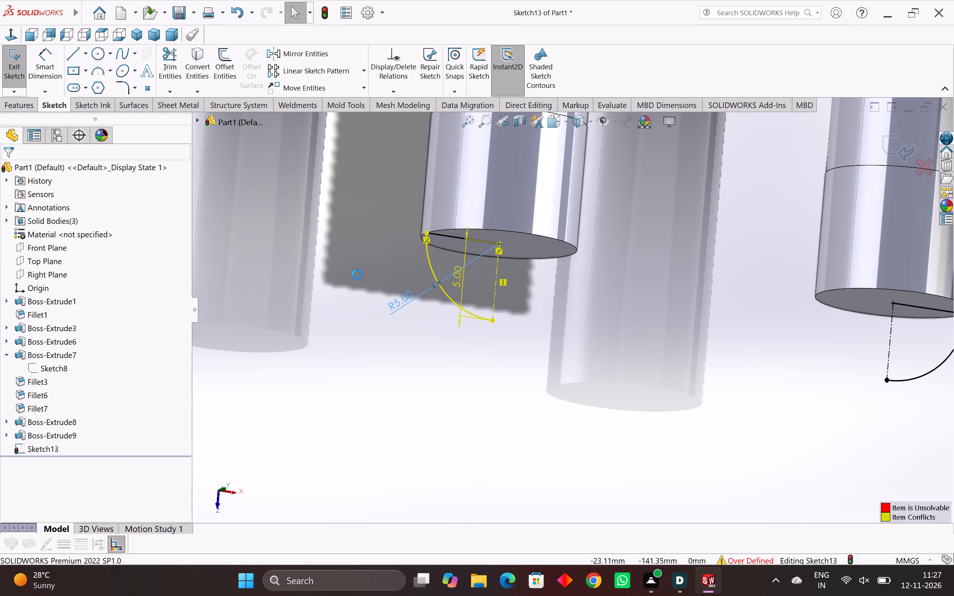
{"action": "key", "text": "Delete"}
{"action": "scroll", "coordinate": [347, 263], "scroll_direction": "down", "scroll_amount": 3}
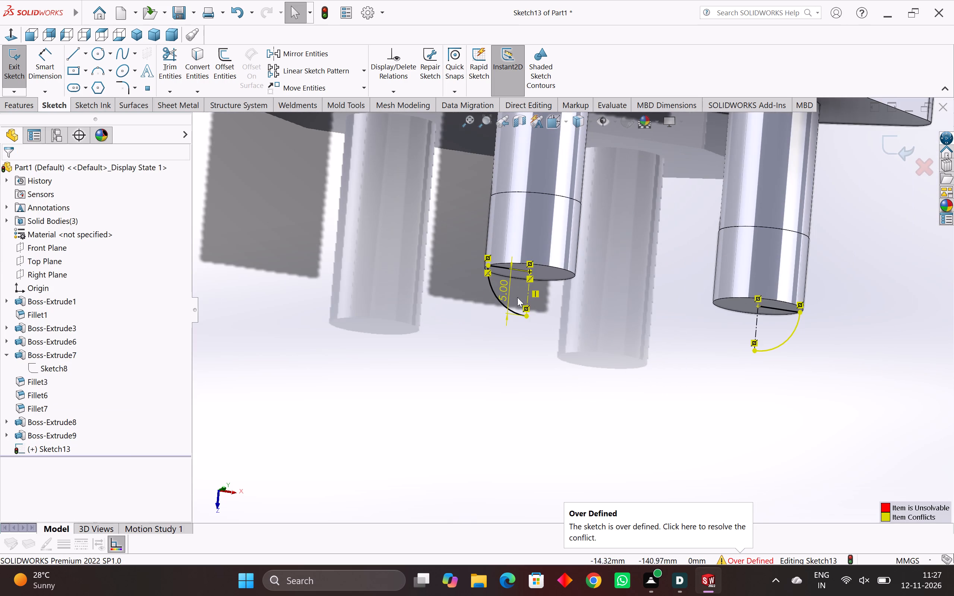
{"action": "scroll", "coordinate": [509, 298], "scroll_direction": "up", "scroll_amount": 3}
{"action": "left_click_drag", "start_coordinate": [524, 285], "coordinate": [518, 289]}
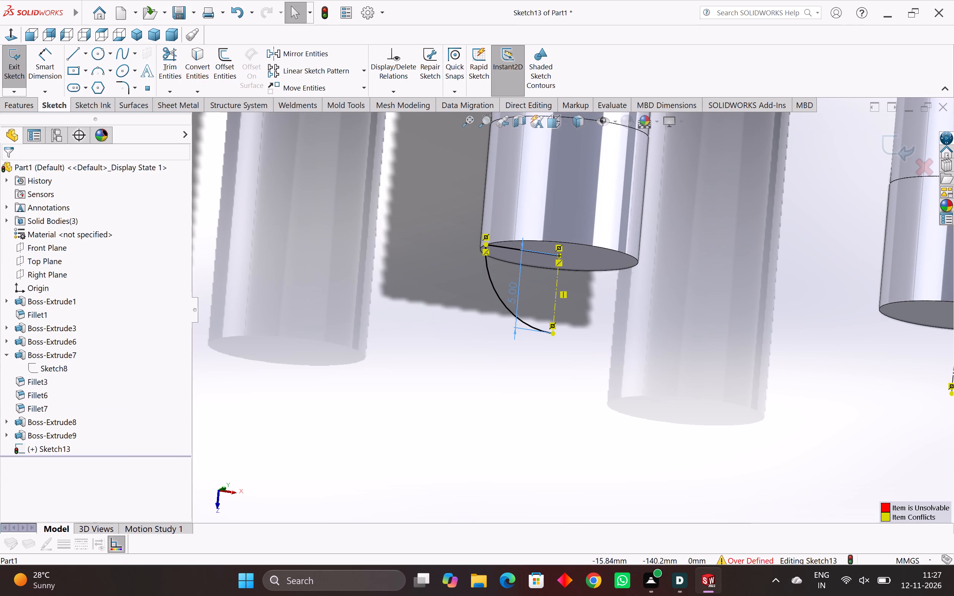
{"action": "key", "text": "Delete"}
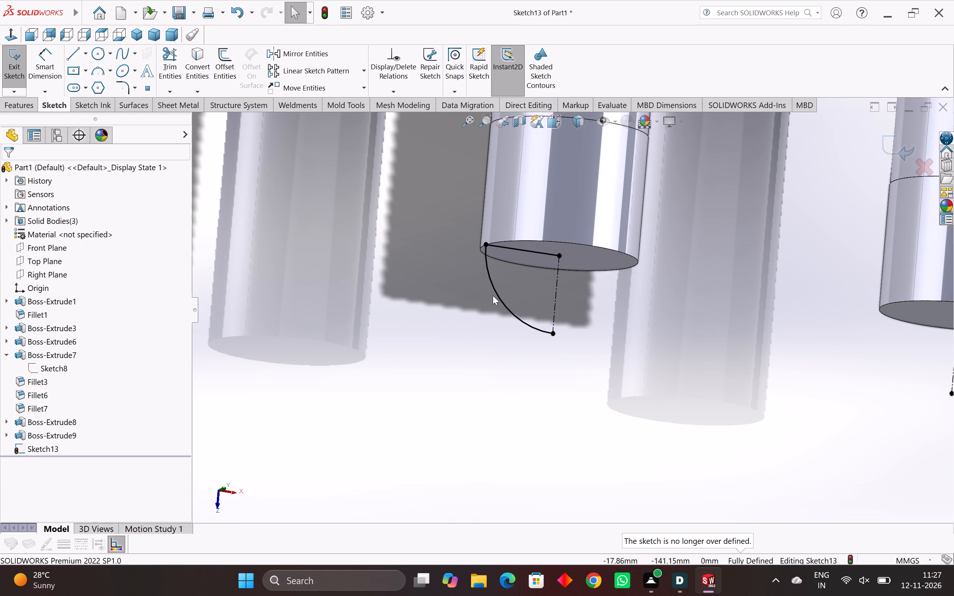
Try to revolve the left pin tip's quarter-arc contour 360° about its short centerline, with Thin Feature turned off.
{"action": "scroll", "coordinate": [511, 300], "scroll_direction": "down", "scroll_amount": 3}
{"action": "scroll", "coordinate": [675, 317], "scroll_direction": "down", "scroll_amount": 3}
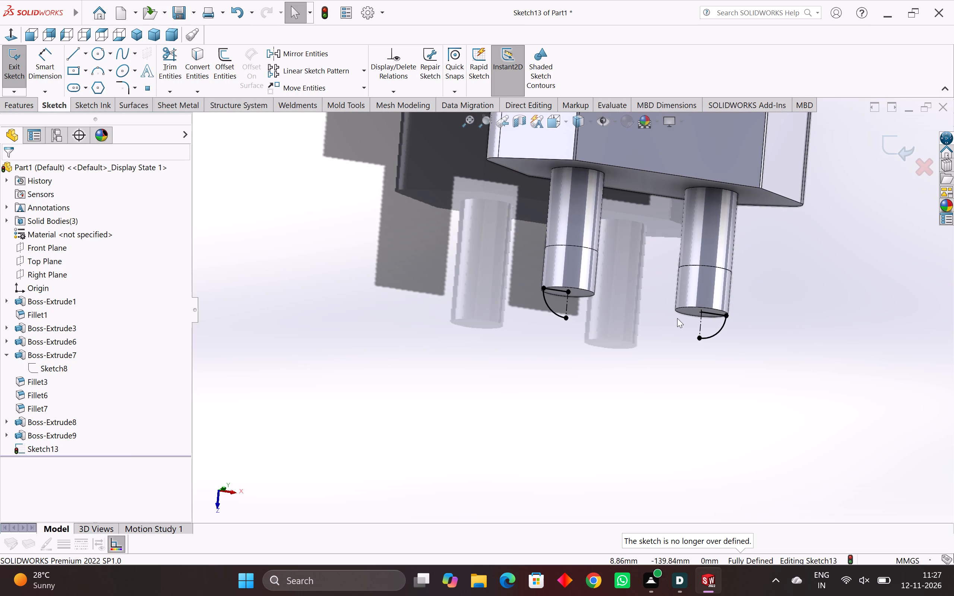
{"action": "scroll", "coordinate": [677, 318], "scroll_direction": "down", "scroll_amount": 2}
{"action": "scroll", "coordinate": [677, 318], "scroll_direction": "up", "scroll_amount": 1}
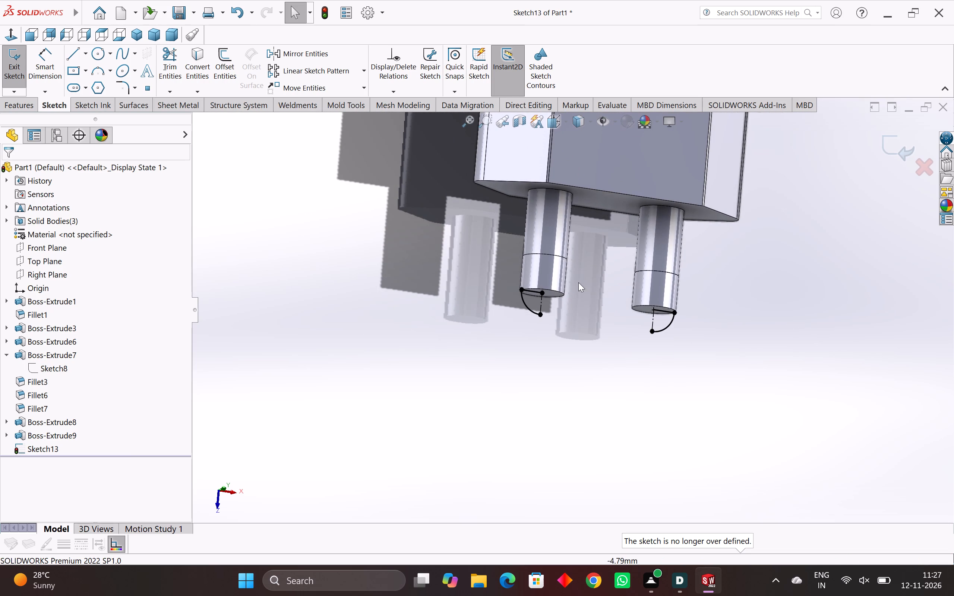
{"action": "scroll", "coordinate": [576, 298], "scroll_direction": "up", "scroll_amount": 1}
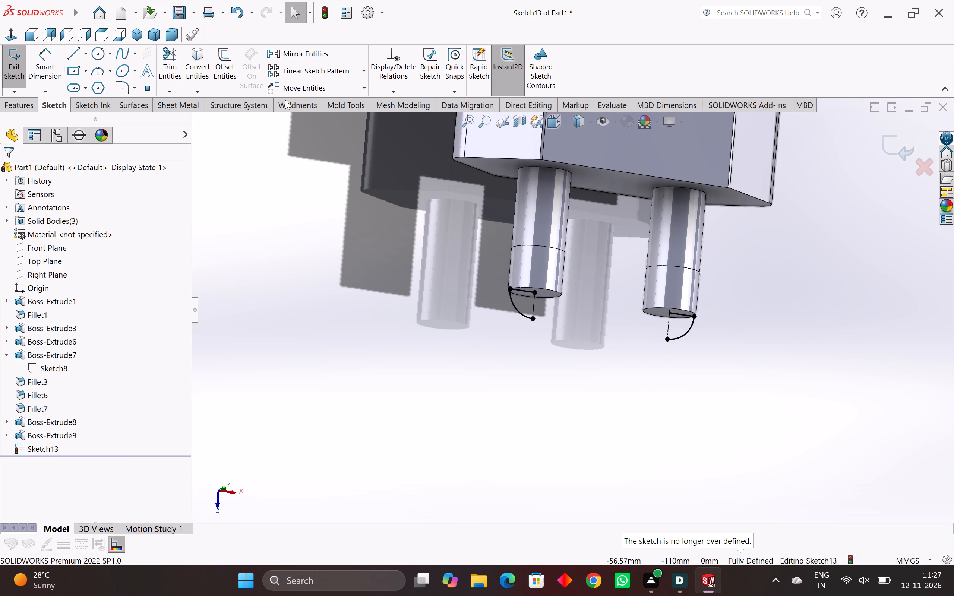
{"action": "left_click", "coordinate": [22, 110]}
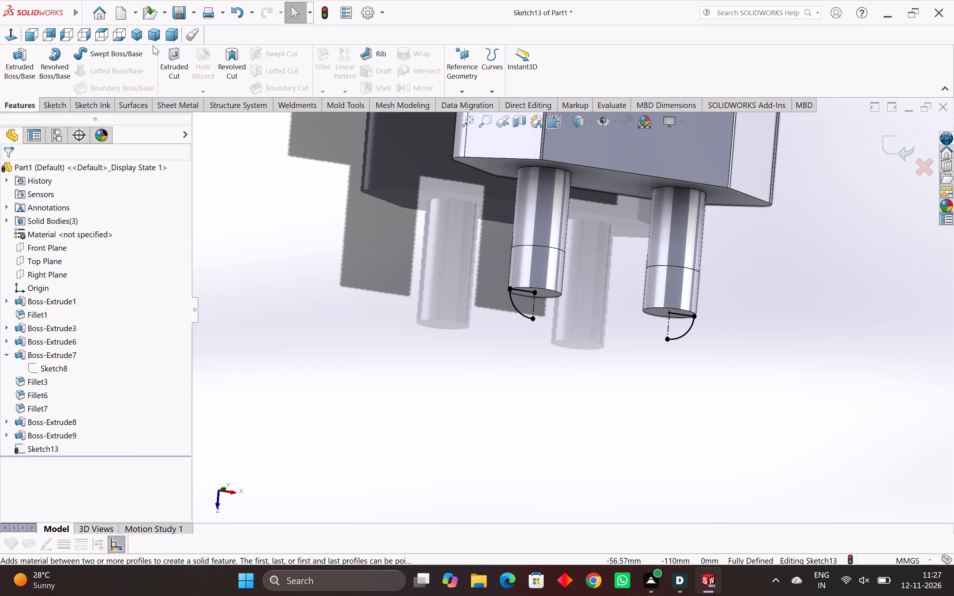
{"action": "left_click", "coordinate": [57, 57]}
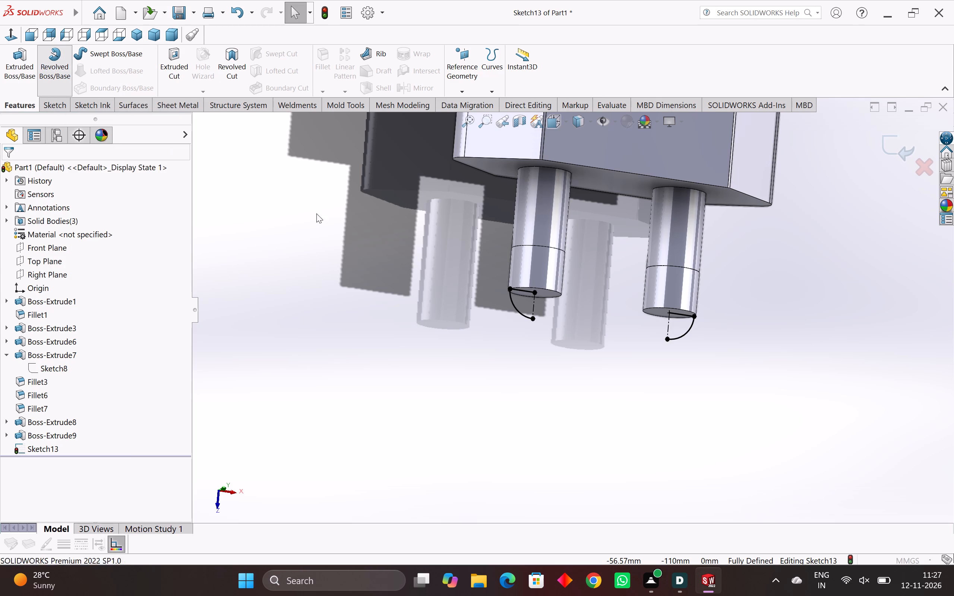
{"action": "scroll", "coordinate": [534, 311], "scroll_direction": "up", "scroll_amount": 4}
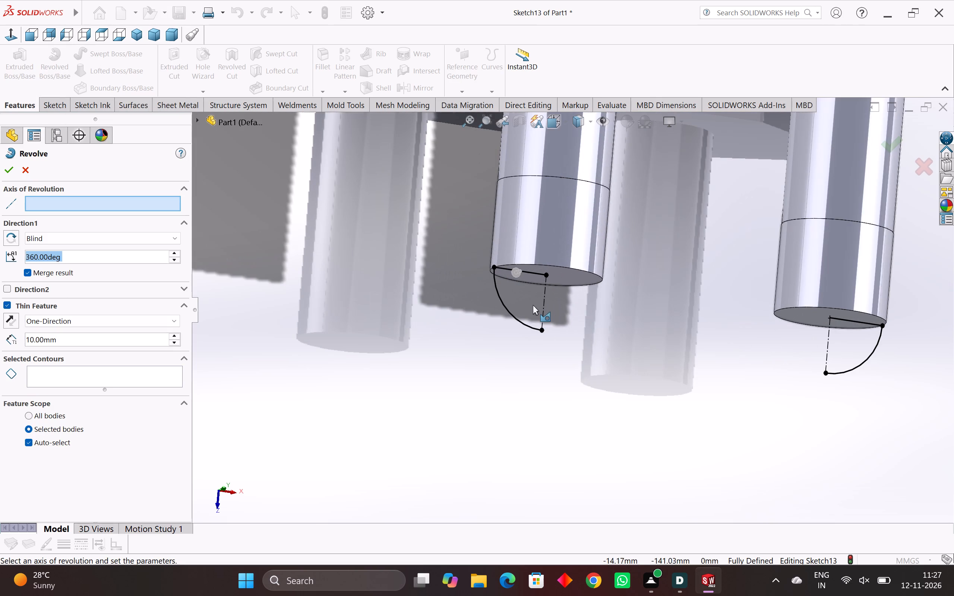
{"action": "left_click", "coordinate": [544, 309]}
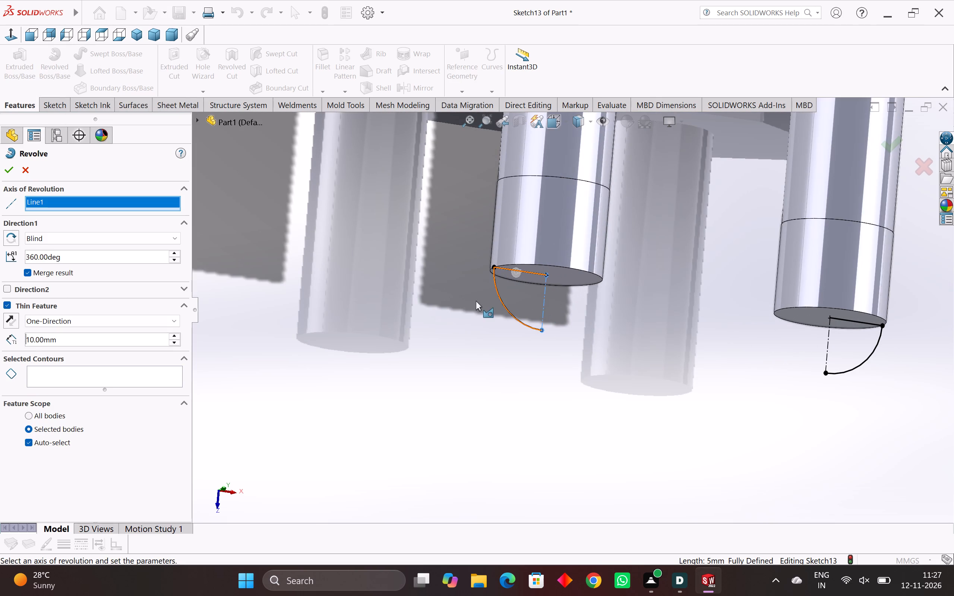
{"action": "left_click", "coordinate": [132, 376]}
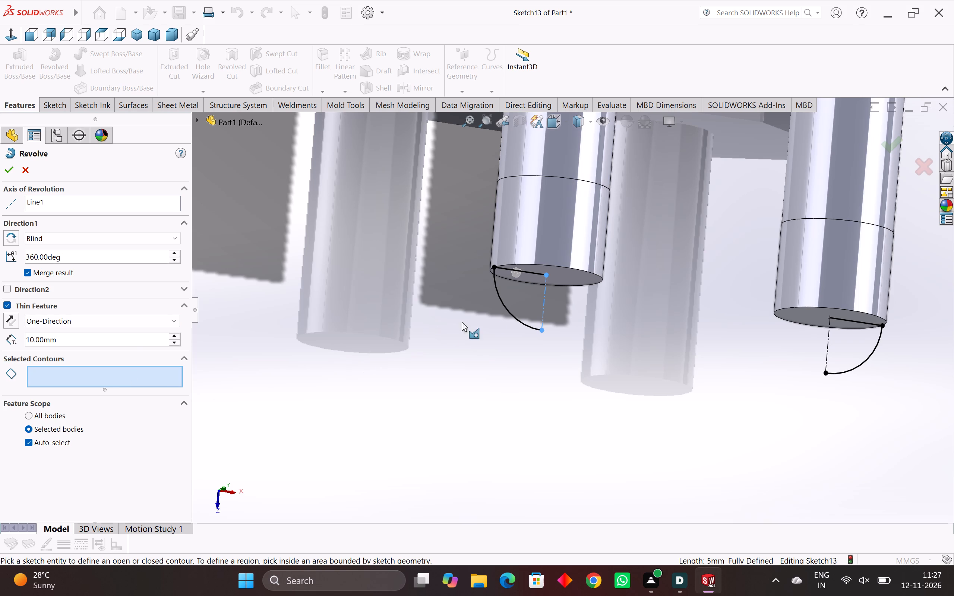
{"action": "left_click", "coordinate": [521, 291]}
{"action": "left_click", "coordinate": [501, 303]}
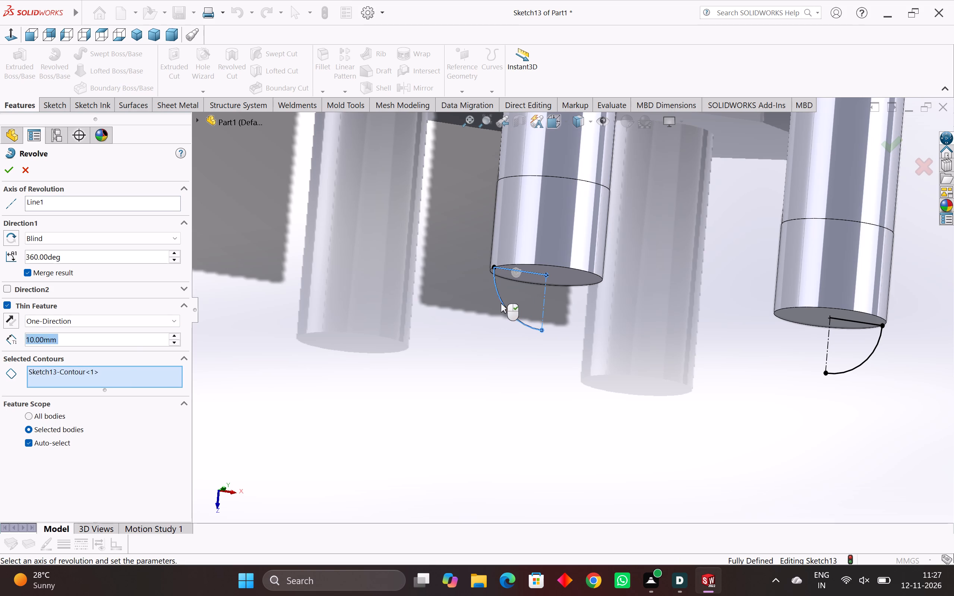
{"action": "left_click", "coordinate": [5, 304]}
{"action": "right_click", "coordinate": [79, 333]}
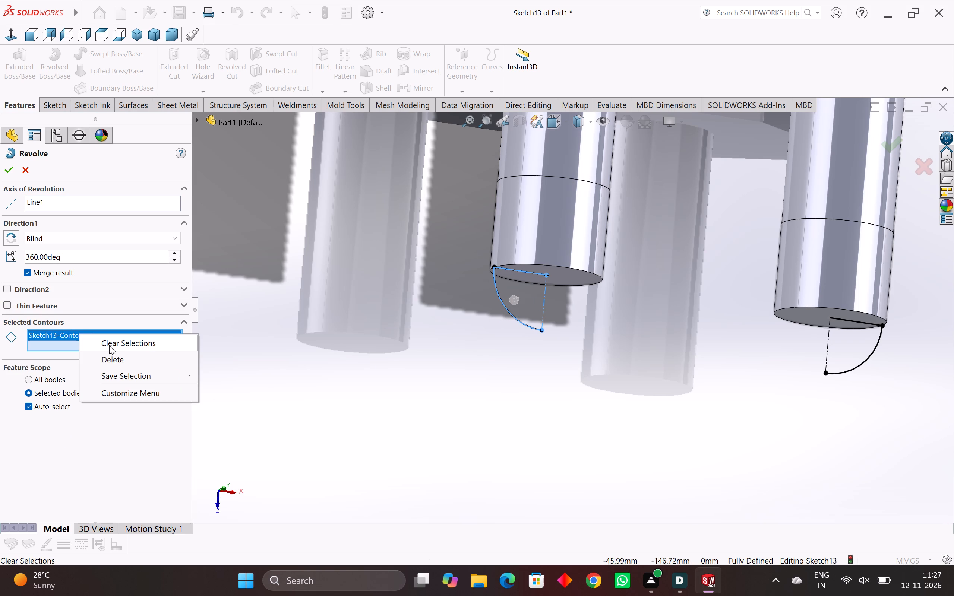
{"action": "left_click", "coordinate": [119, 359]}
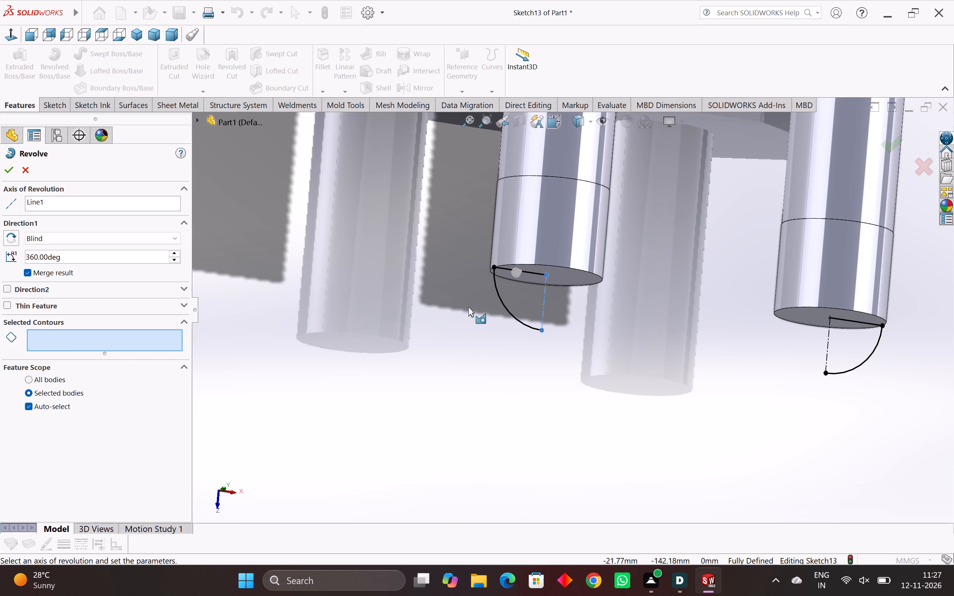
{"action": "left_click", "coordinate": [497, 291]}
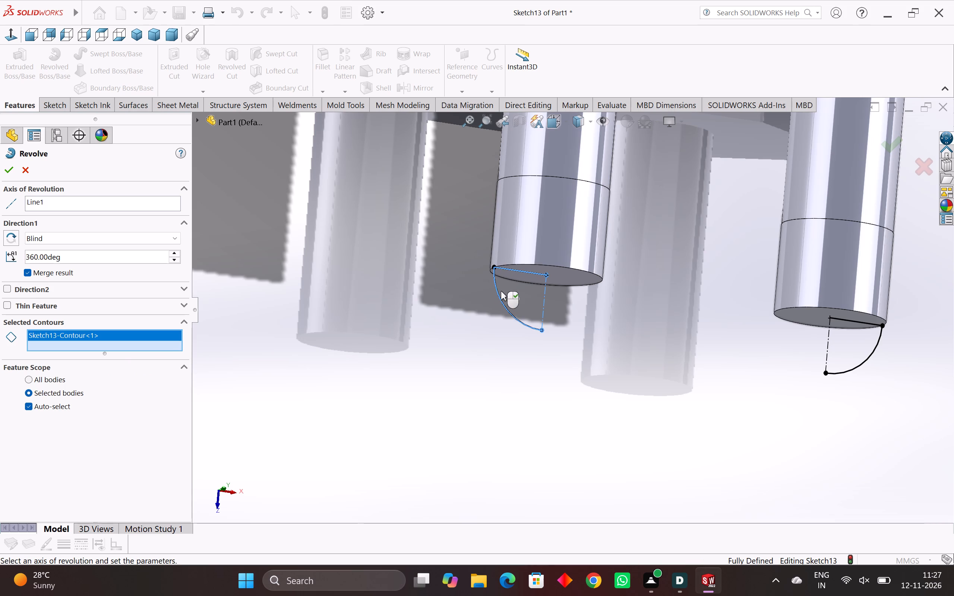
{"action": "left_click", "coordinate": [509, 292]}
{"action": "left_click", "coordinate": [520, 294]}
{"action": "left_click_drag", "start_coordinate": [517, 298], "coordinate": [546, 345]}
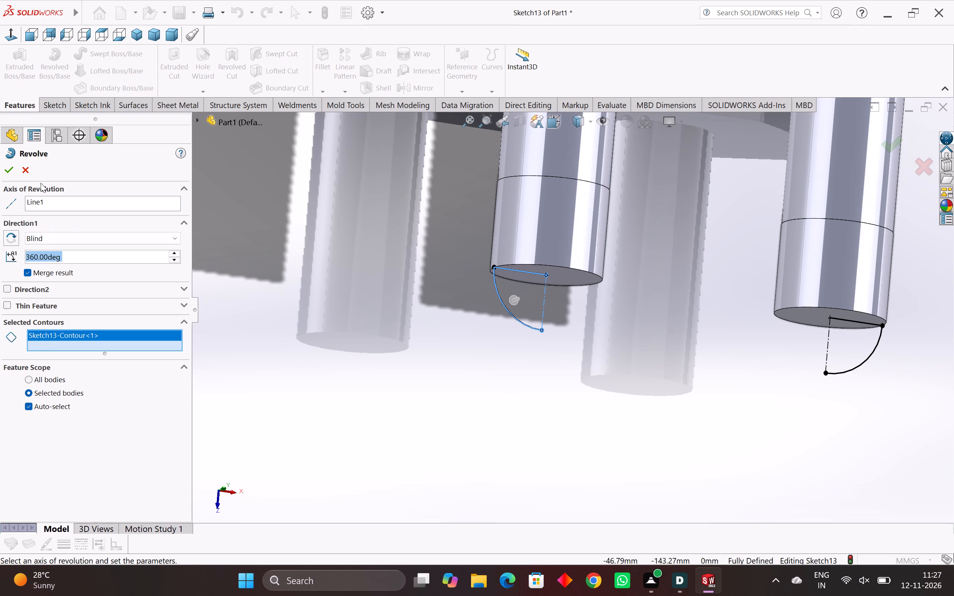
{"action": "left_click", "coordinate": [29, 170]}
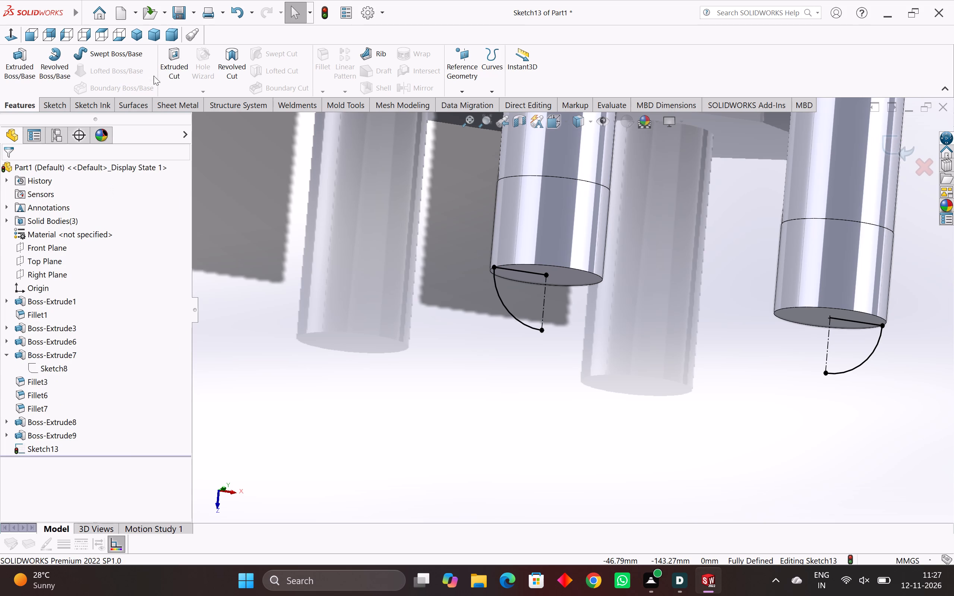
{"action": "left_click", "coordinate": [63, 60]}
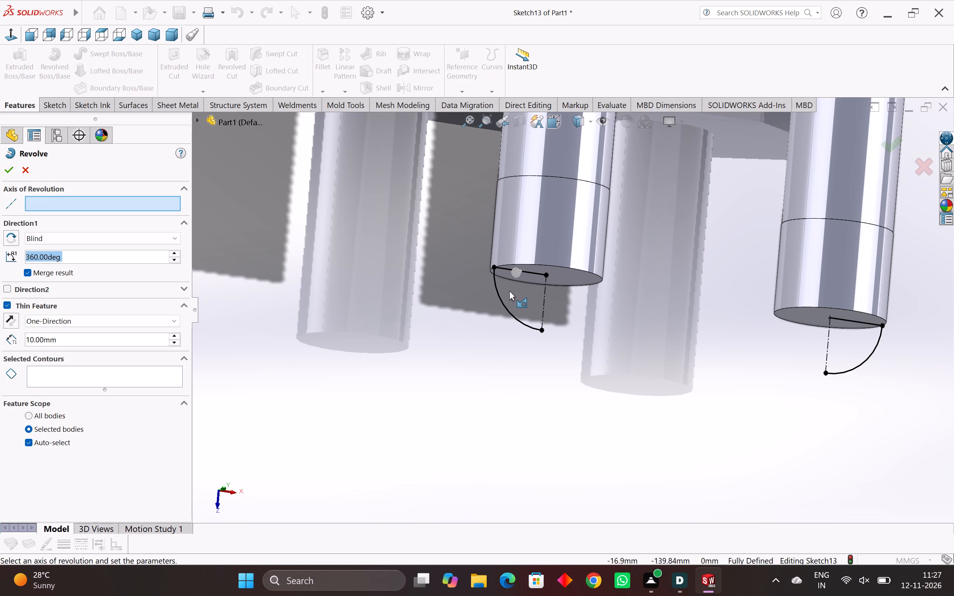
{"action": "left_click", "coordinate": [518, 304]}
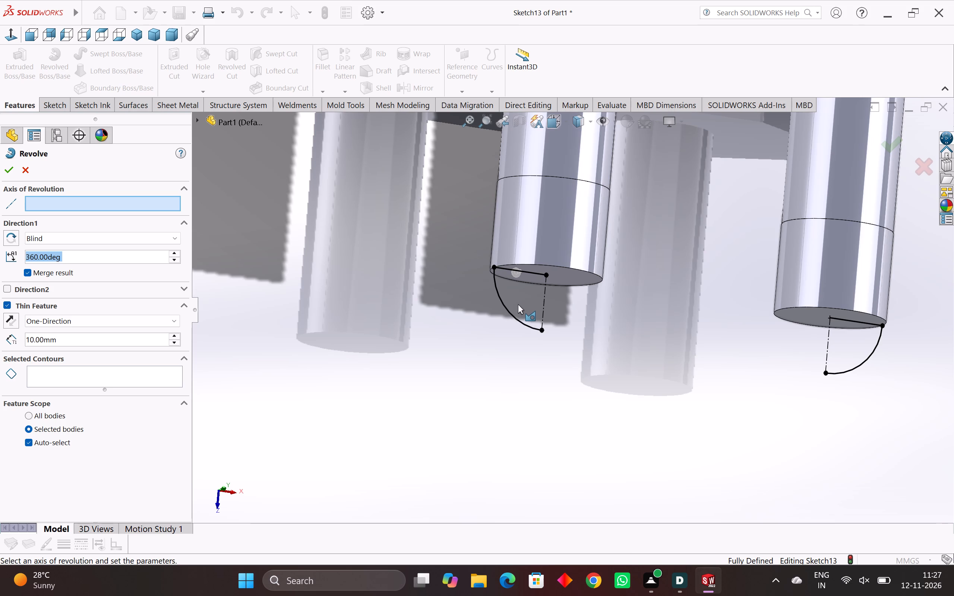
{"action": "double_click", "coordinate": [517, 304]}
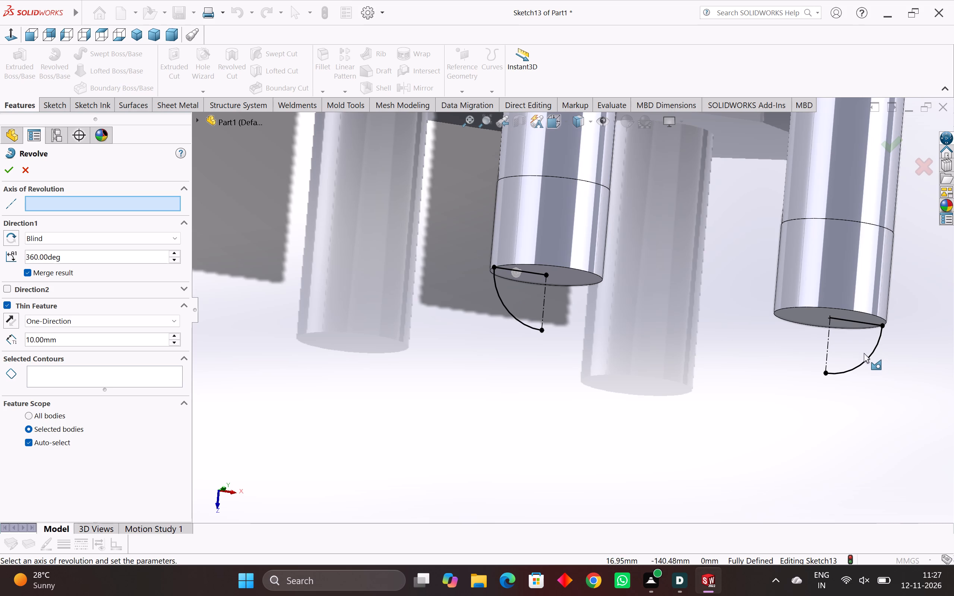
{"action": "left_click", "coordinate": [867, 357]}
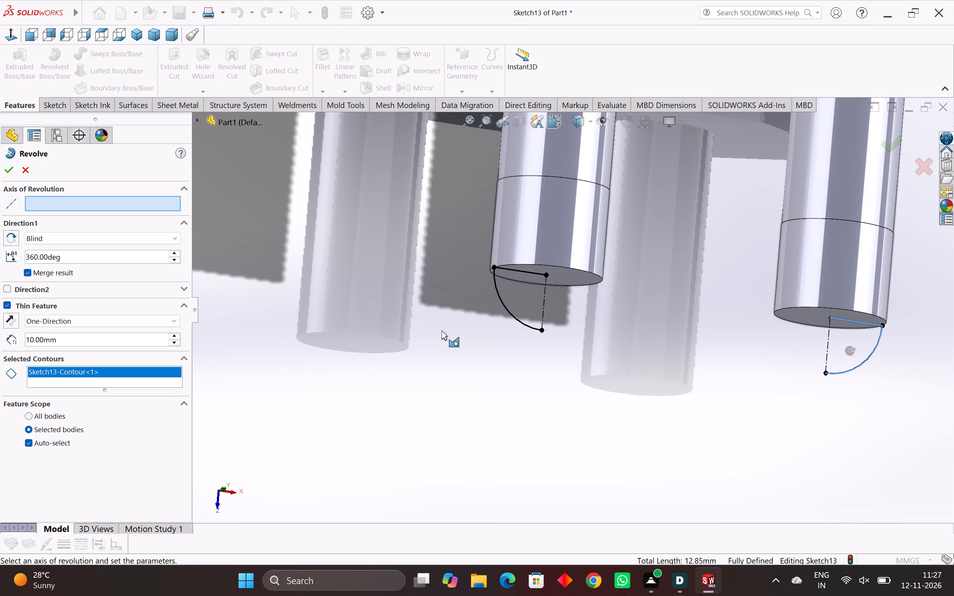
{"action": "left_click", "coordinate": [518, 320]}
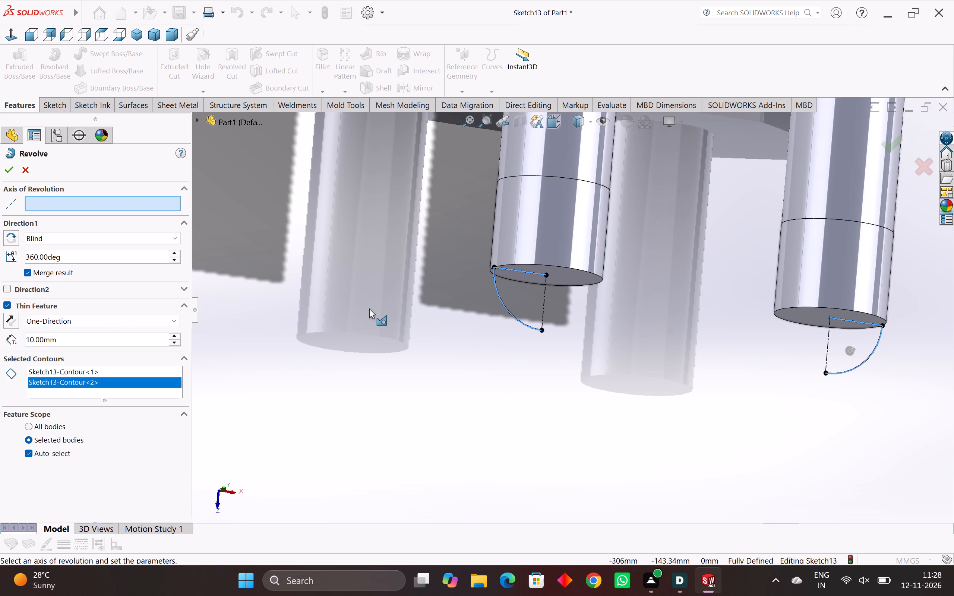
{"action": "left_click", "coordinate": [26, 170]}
Draw a 5 mm horizontal line on the left pin's end face, from the centerline's upper endpoint to the edge opposite the arc.
{"action": "scroll", "coordinate": [609, 327], "scroll_direction": "down", "scroll_amount": 2}
{"action": "middle_click_drag", "start_coordinate": [609, 327], "coordinate": [602, 357]}
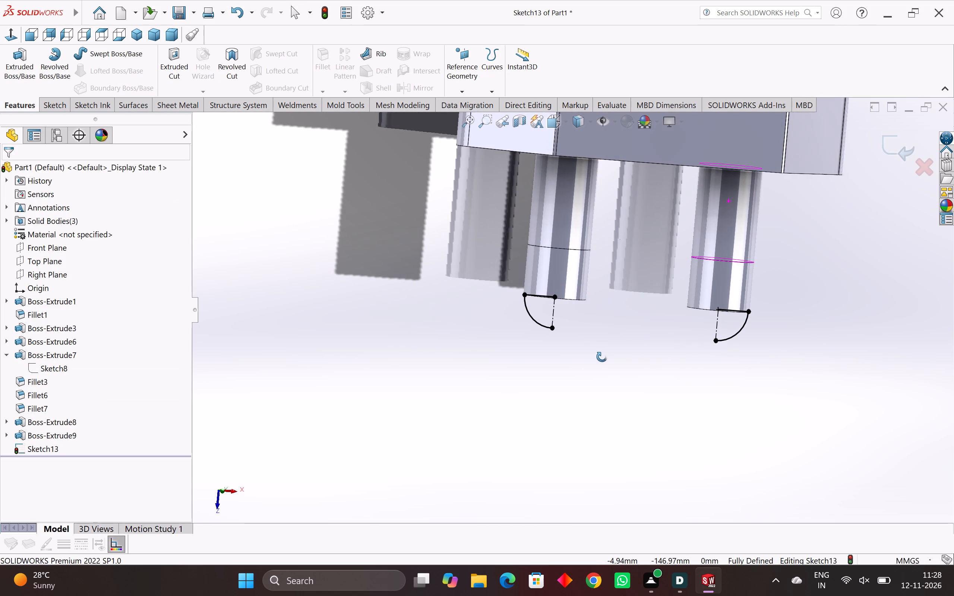
{"action": "middle_click_drag", "start_coordinate": [602, 357], "coordinate": [601, 357]}
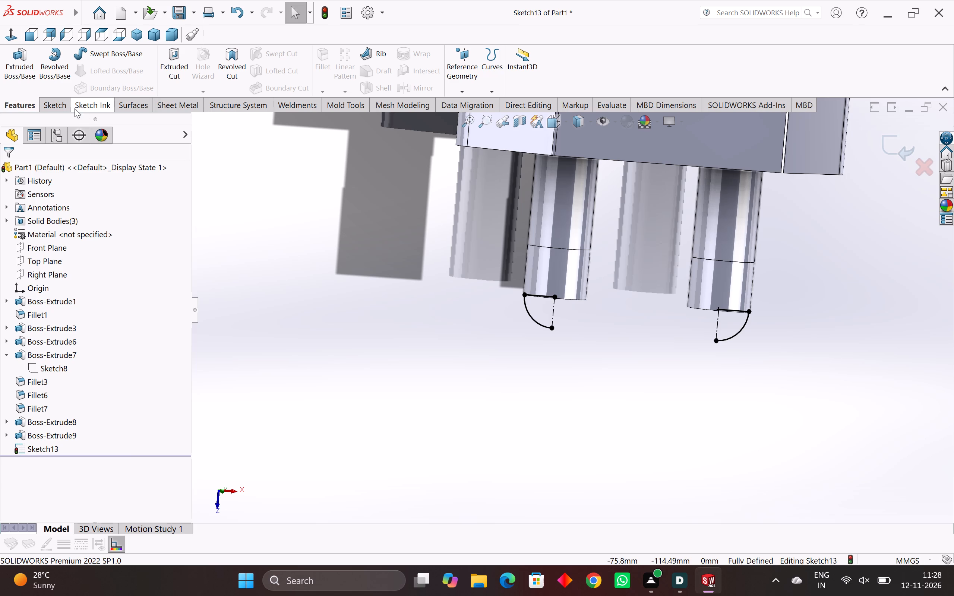
{"action": "left_click", "coordinate": [69, 105]}
{"action": "left_click", "coordinate": [77, 54]}
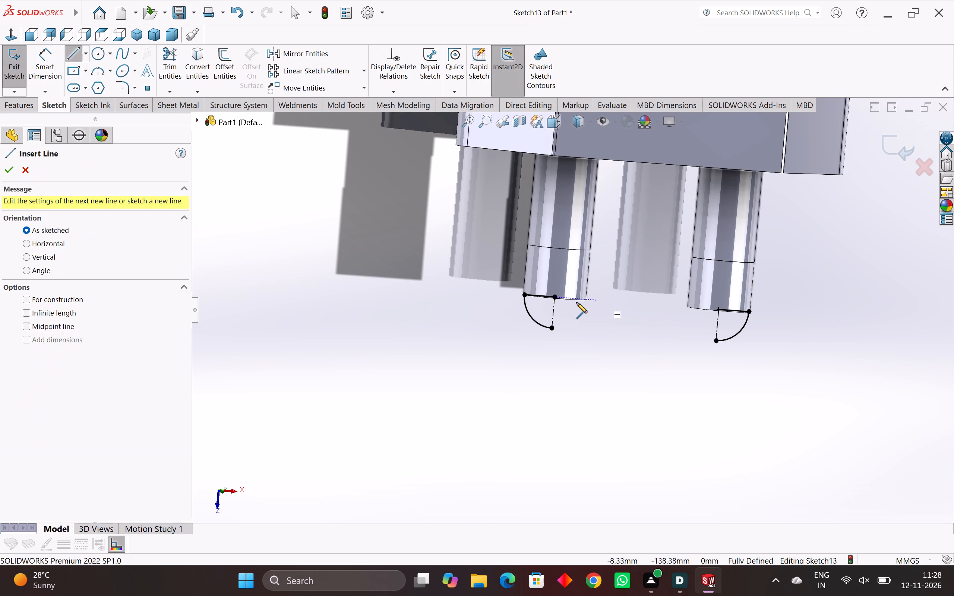
{"action": "scroll", "coordinate": [574, 302], "scroll_direction": "up", "scroll_amount": 3}
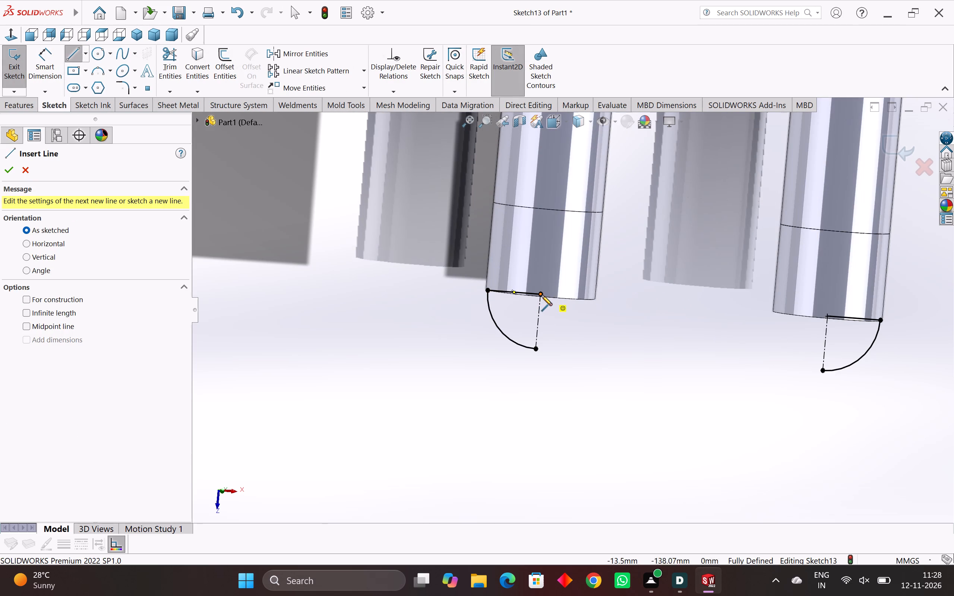
{"action": "left_click", "coordinate": [541, 294]}
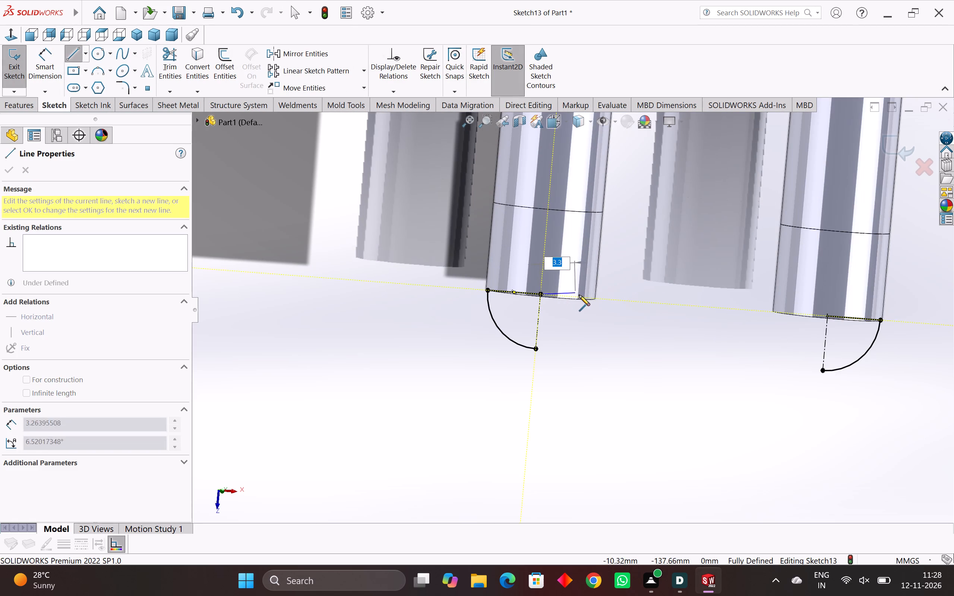
{"action": "middle_click", "coordinate": [598, 299]}
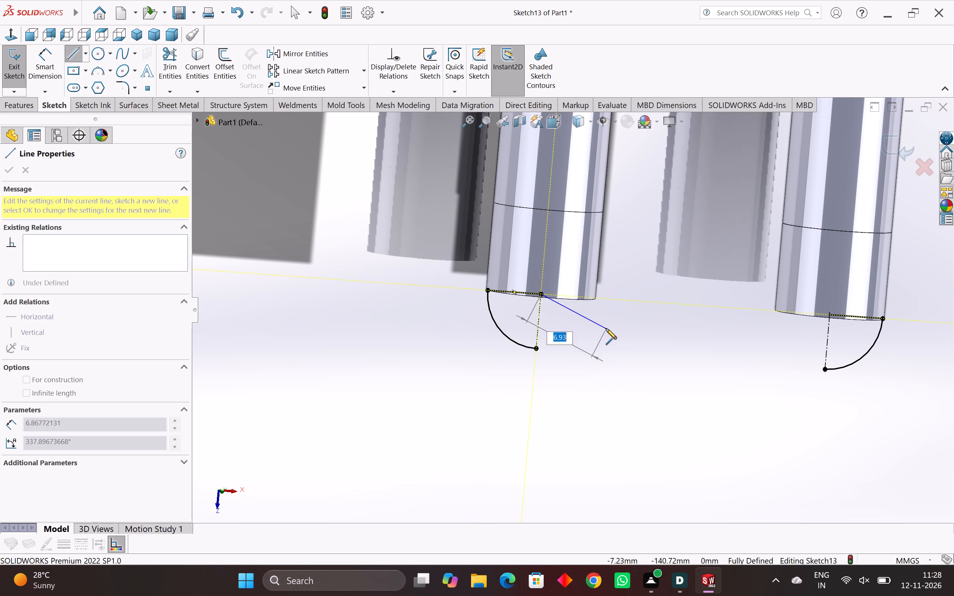
{"action": "middle_click_drag", "start_coordinate": [595, 313], "coordinate": [586, 248]}
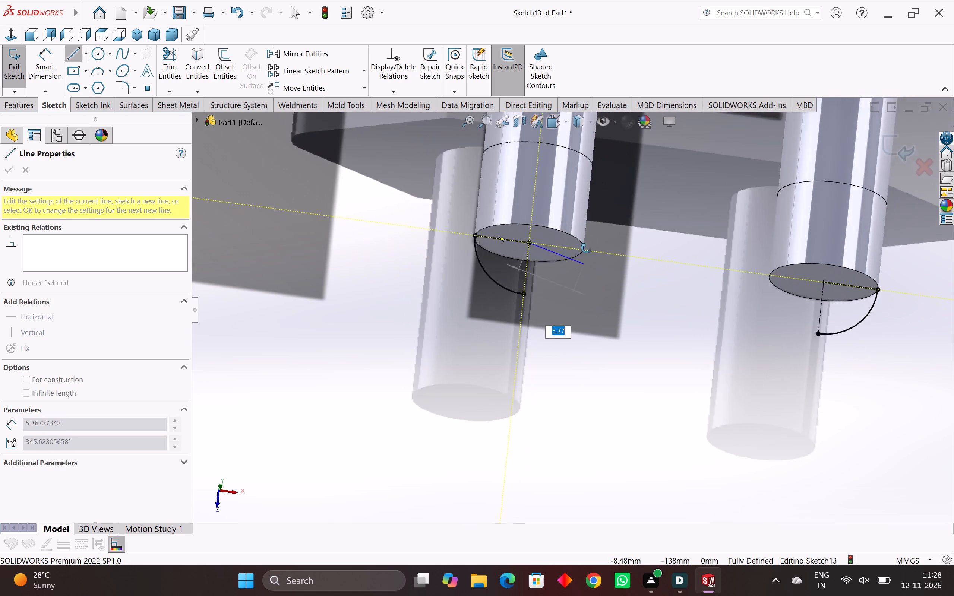
{"action": "middle_click_drag", "start_coordinate": [586, 248], "coordinate": [585, 247]}
{"action": "middle_click_drag", "start_coordinate": [584, 248], "coordinate": [580, 256]}
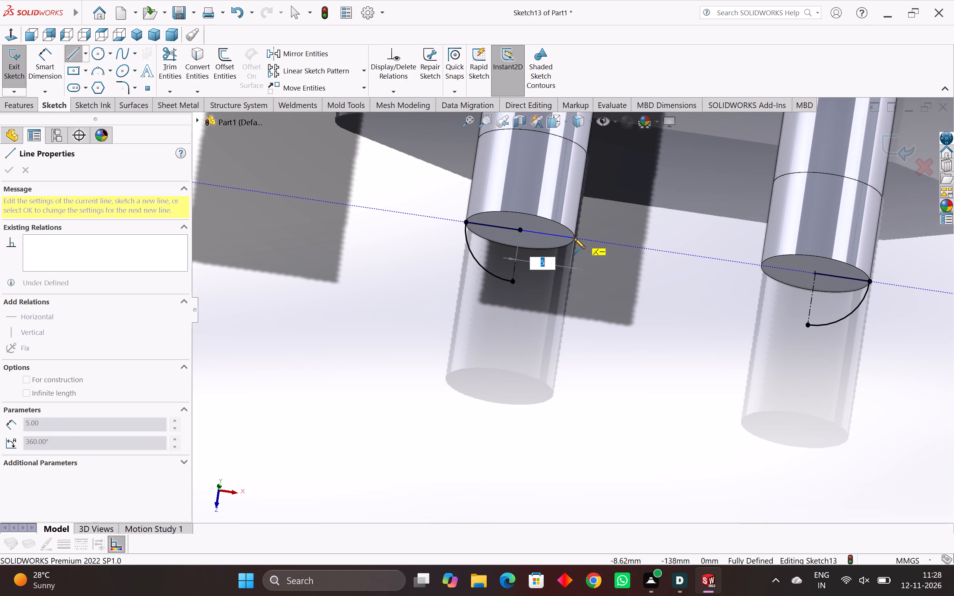
{"action": "left_click", "coordinate": [574, 238]}
{"action": "key", "text": "Escape"}
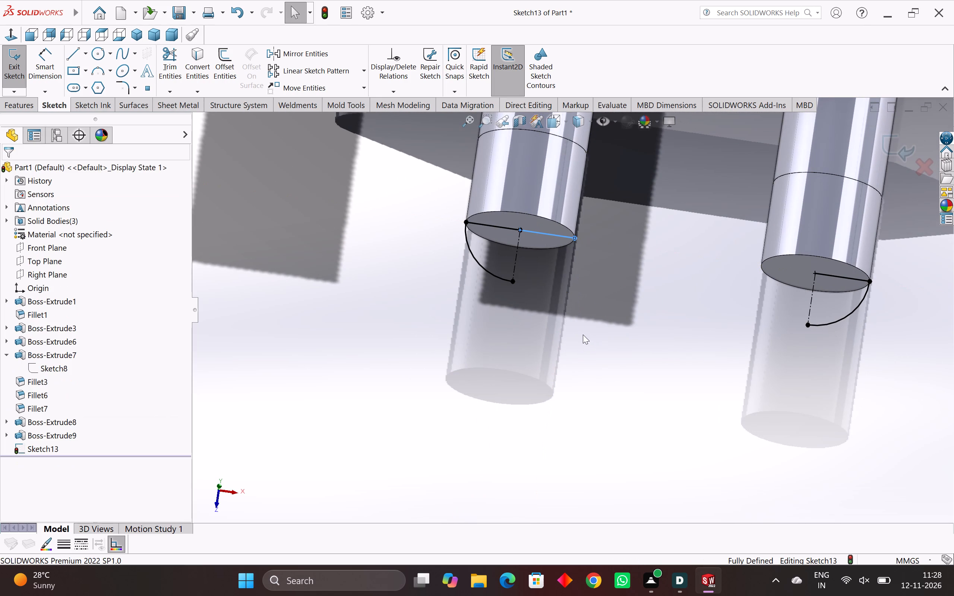
{"action": "left_click", "coordinate": [608, 256]}
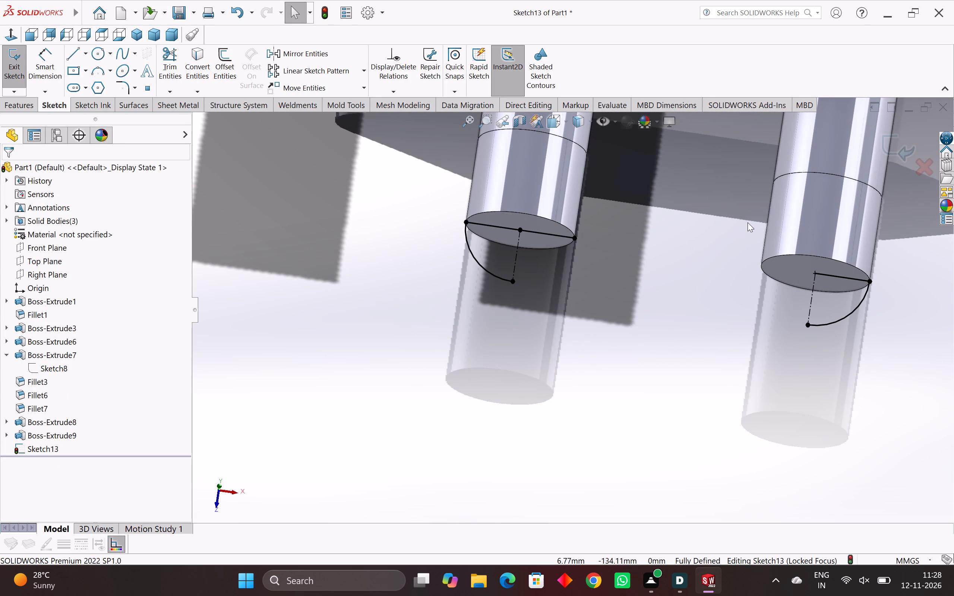
Draw a horizontal line about 5 mm long on the right pin's end face, from the centerline's upper endpoint to the edge opposite the arc.
{"action": "left_click", "coordinate": [80, 53]}
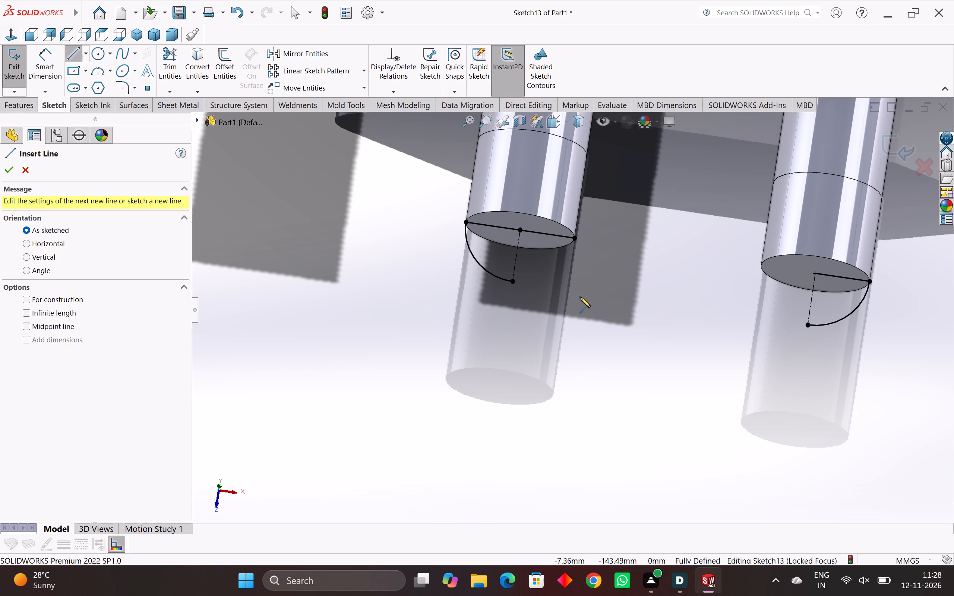
{"action": "scroll", "coordinate": [796, 272], "scroll_direction": "up", "scroll_amount": 3}
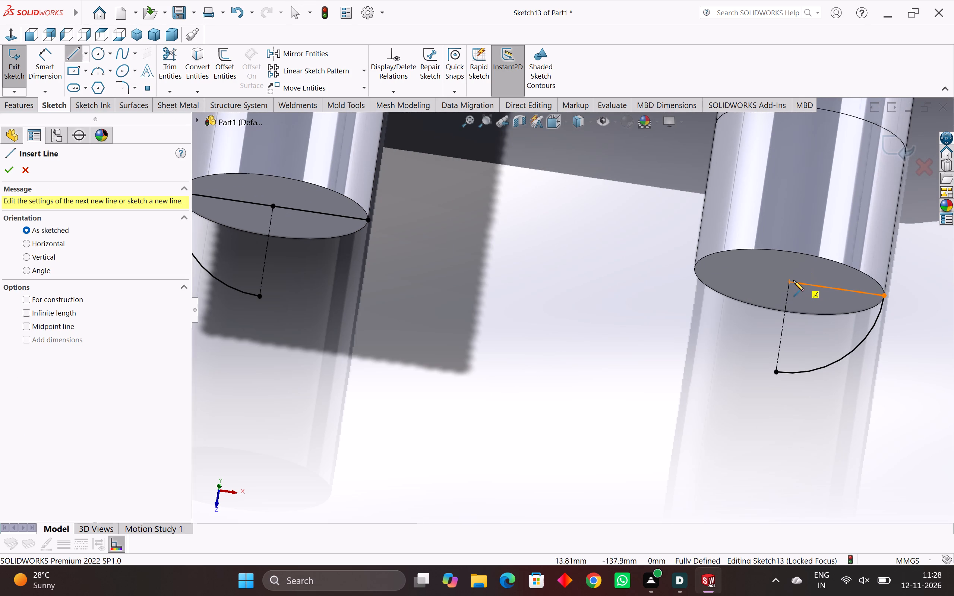
{"action": "left_click", "coordinate": [788, 280]}
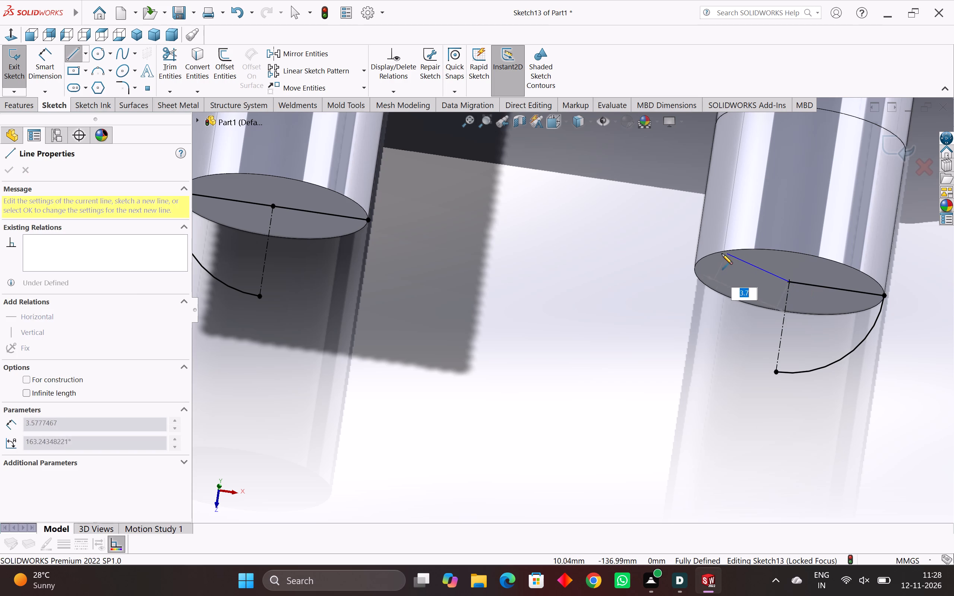
{"action": "left_click", "coordinate": [694, 268]}
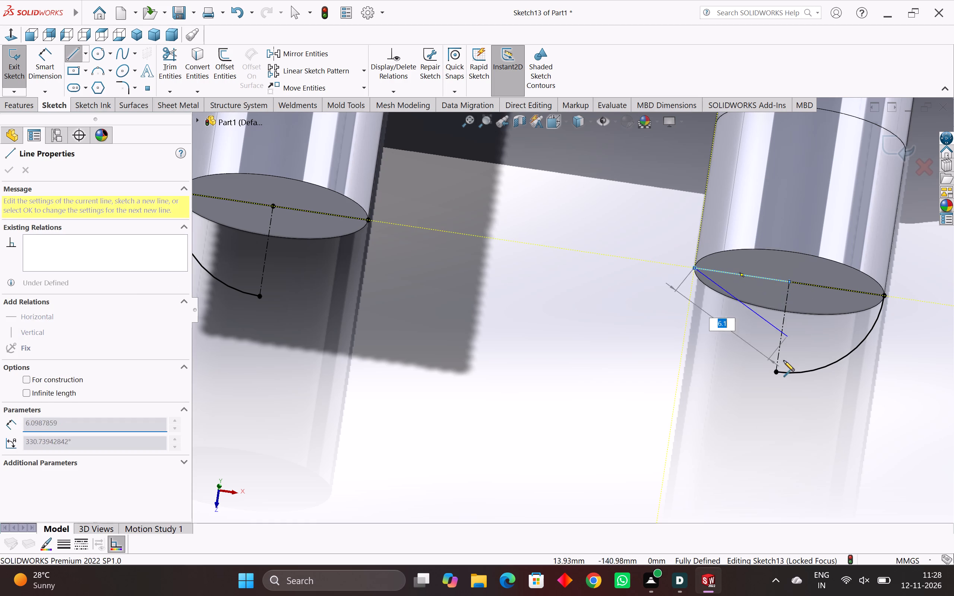
{"action": "key", "text": "Escape"}
{"action": "key", "text": "Escape"}
{"action": "scroll", "coordinate": [742, 313], "scroll_direction": "down", "scroll_amount": 3}
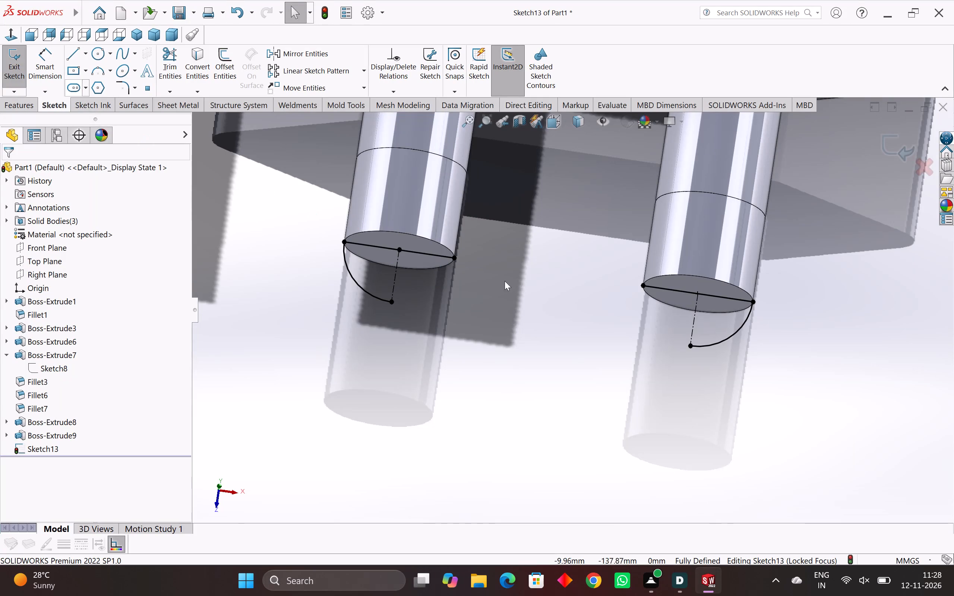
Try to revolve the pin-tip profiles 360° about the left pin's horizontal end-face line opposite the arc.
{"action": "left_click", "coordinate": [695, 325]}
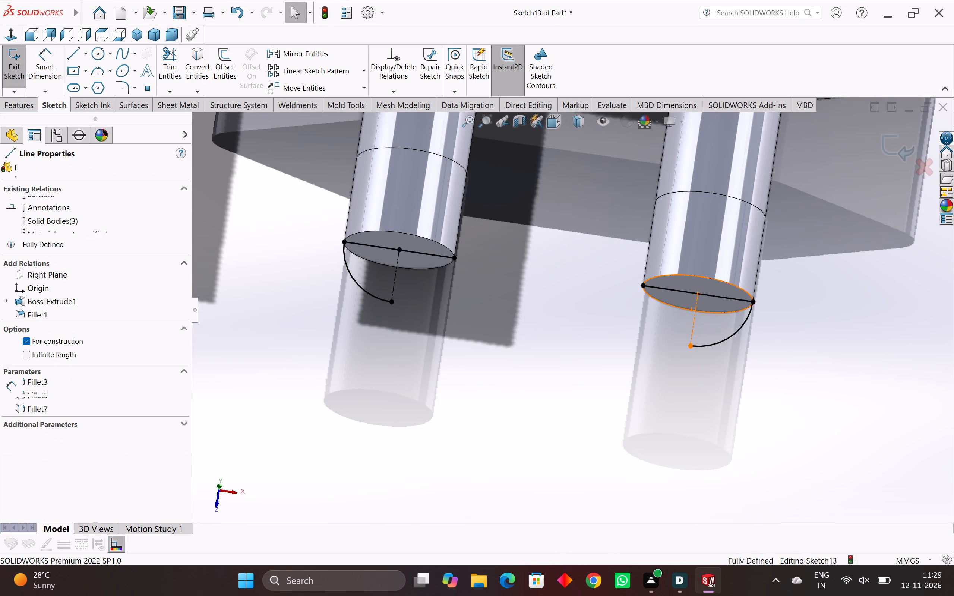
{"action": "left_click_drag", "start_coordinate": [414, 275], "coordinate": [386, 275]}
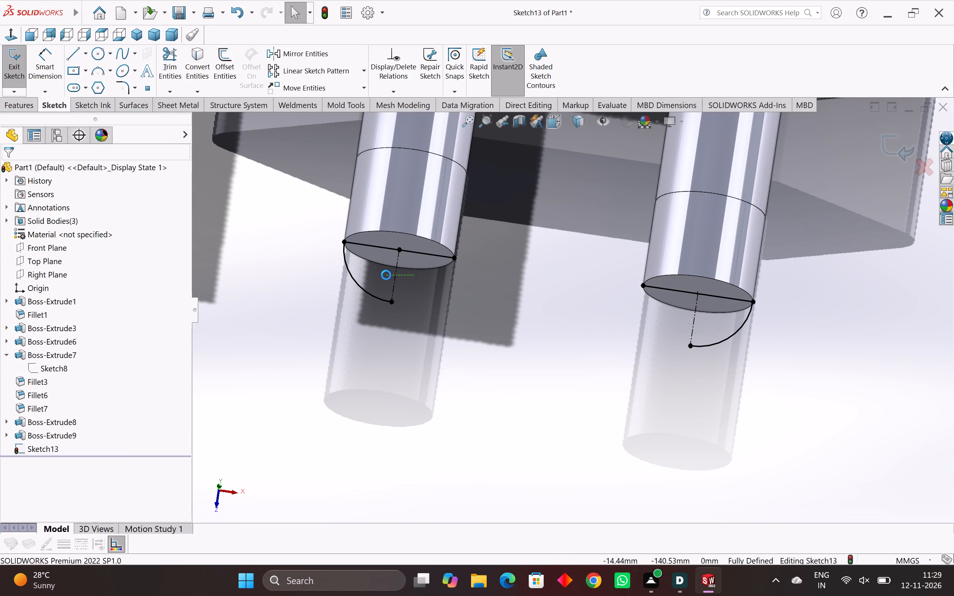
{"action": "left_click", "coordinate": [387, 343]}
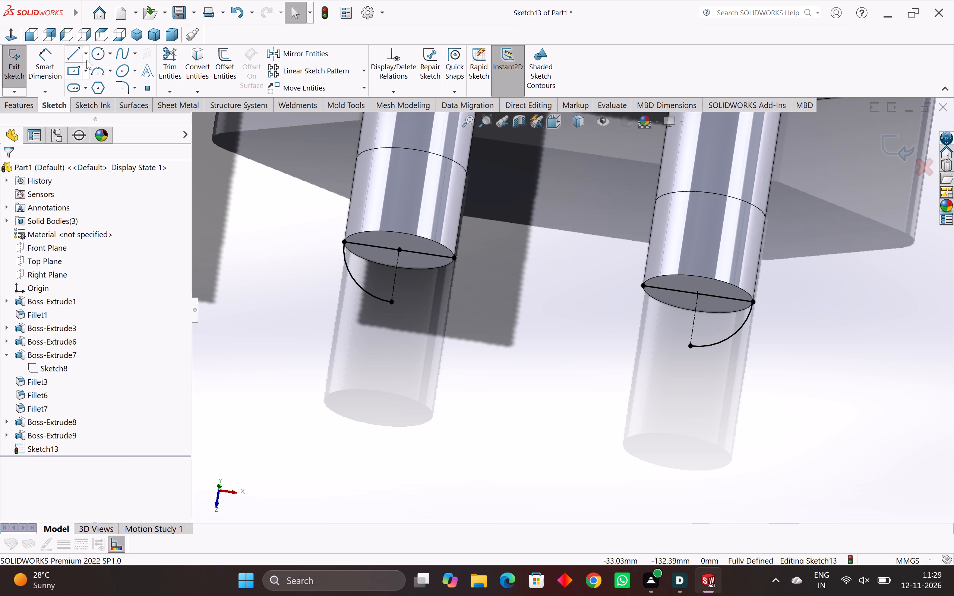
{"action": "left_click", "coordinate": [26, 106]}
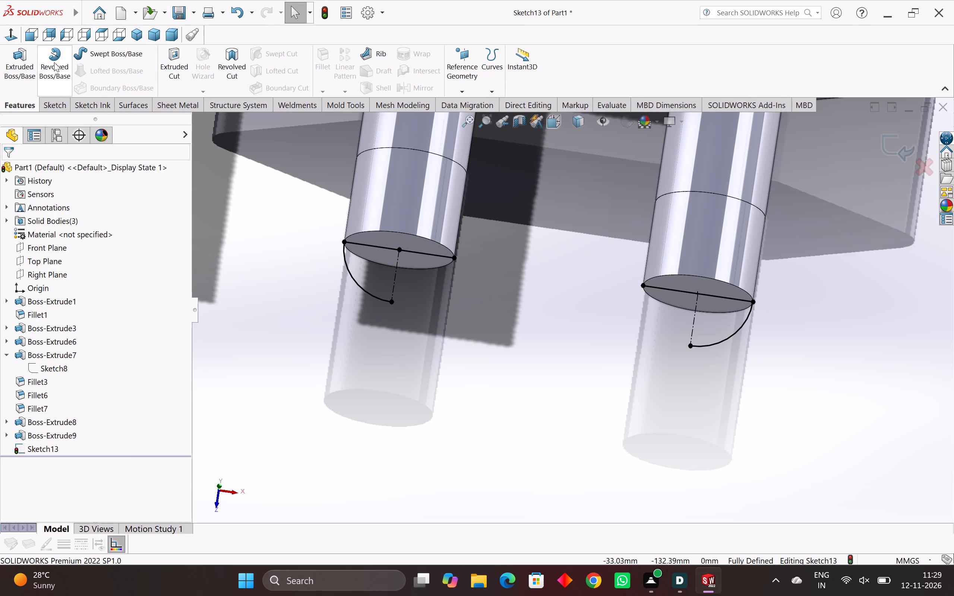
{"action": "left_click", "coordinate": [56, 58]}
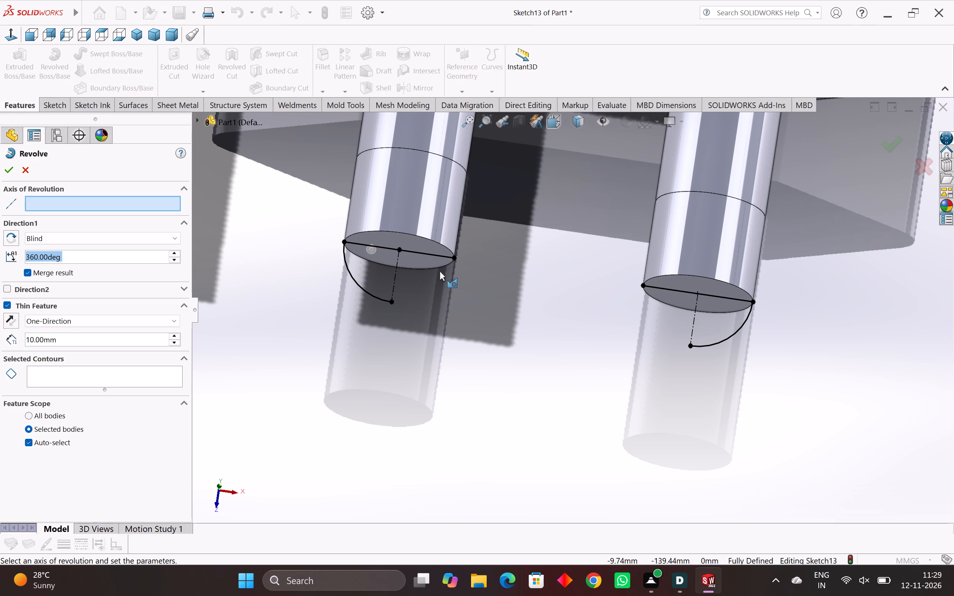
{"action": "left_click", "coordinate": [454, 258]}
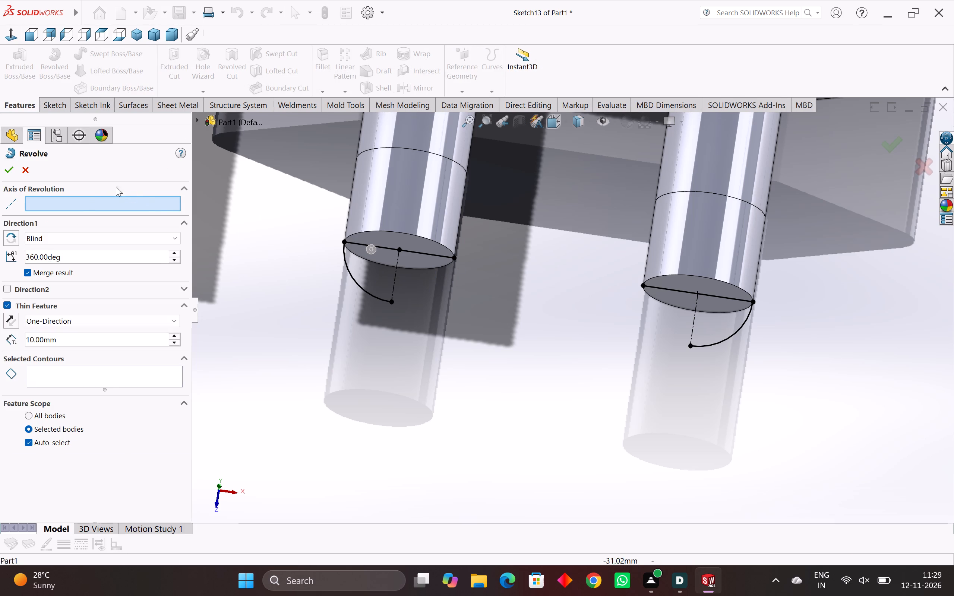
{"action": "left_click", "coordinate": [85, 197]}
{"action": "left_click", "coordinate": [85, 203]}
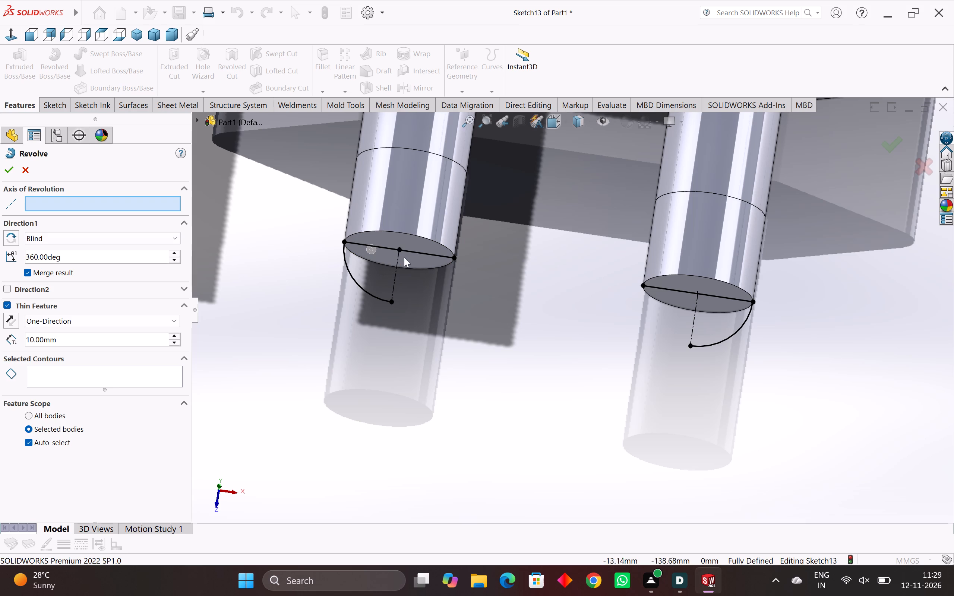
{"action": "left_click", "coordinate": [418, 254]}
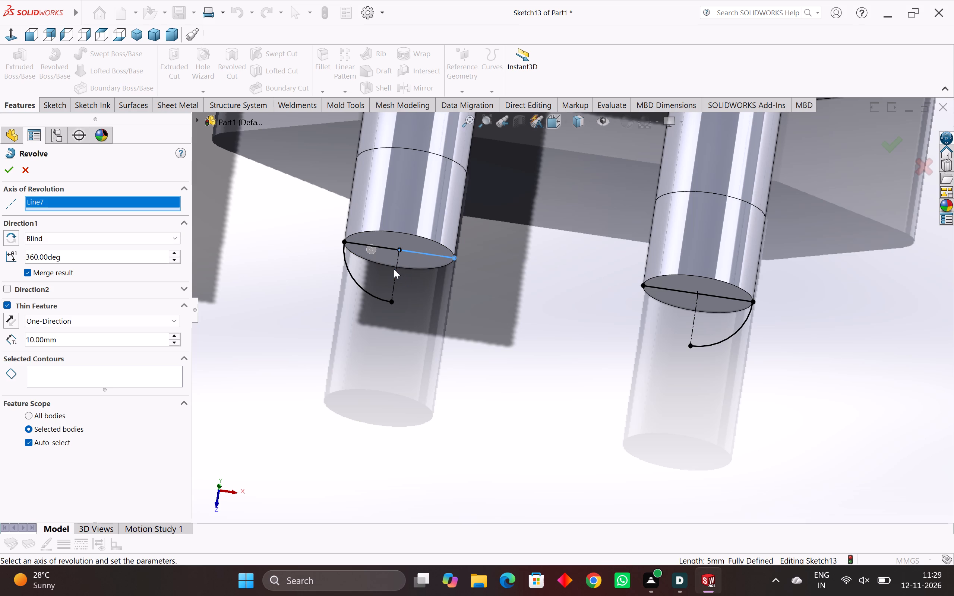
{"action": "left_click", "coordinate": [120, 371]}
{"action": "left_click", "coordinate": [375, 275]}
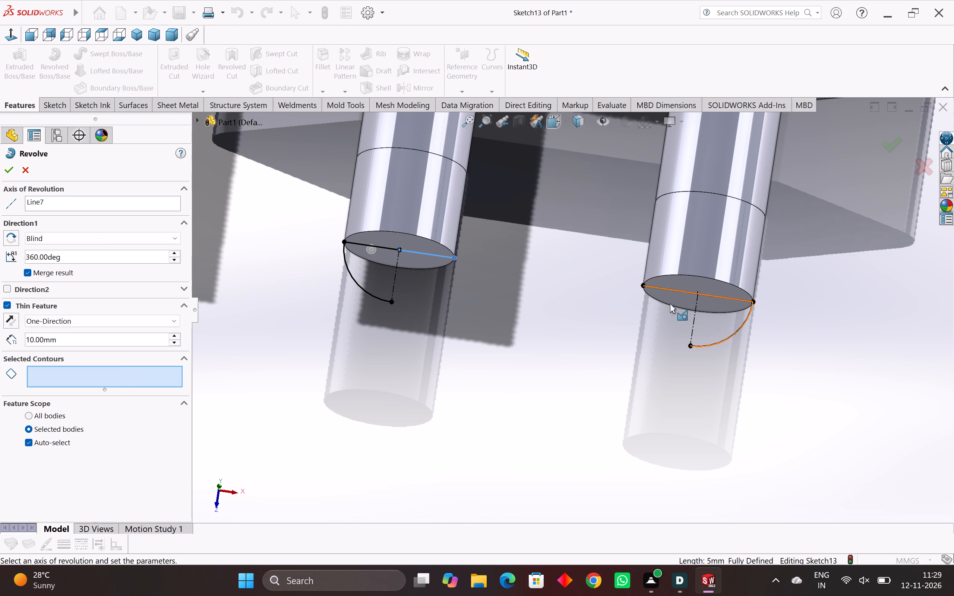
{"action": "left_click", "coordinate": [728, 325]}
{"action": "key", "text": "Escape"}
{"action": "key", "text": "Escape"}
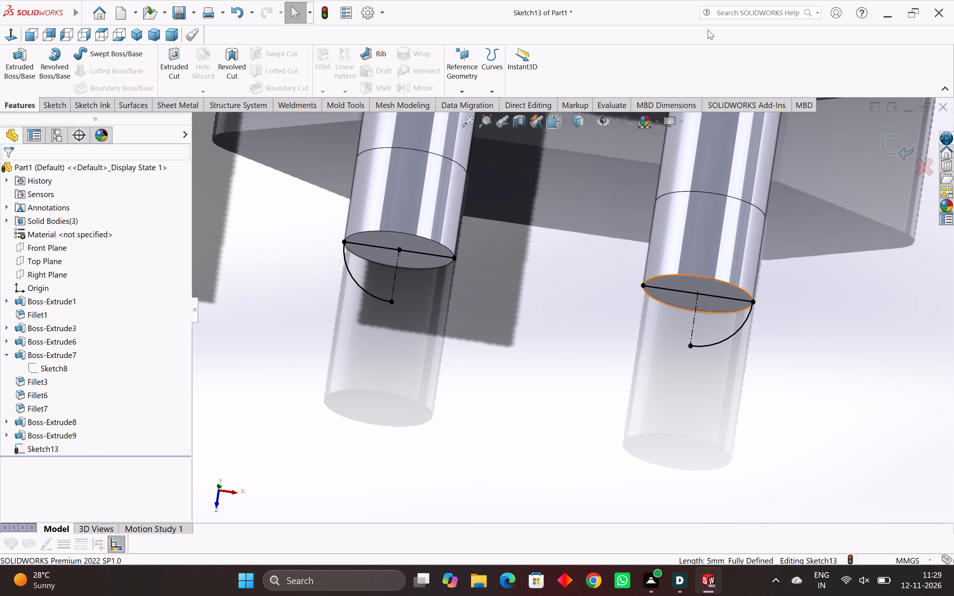
Convert the short vertical centerlines at the right and left pin tips from construction geometry to solid sketch lines.
{"action": "scroll", "coordinate": [855, 89], "scroll_direction": "down", "scroll_amount": 1}
{"action": "scroll", "coordinate": [790, 200], "scroll_direction": "down", "scroll_amount": 3}
{"action": "left_click", "coordinate": [878, 192]}
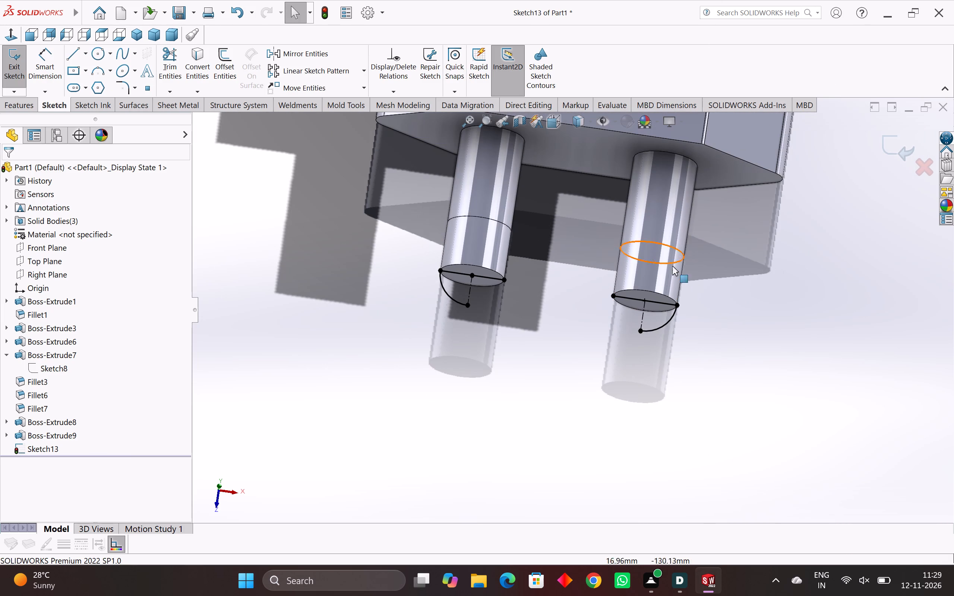
{"action": "scroll", "coordinate": [656, 299], "scroll_direction": "up", "scroll_amount": 6}
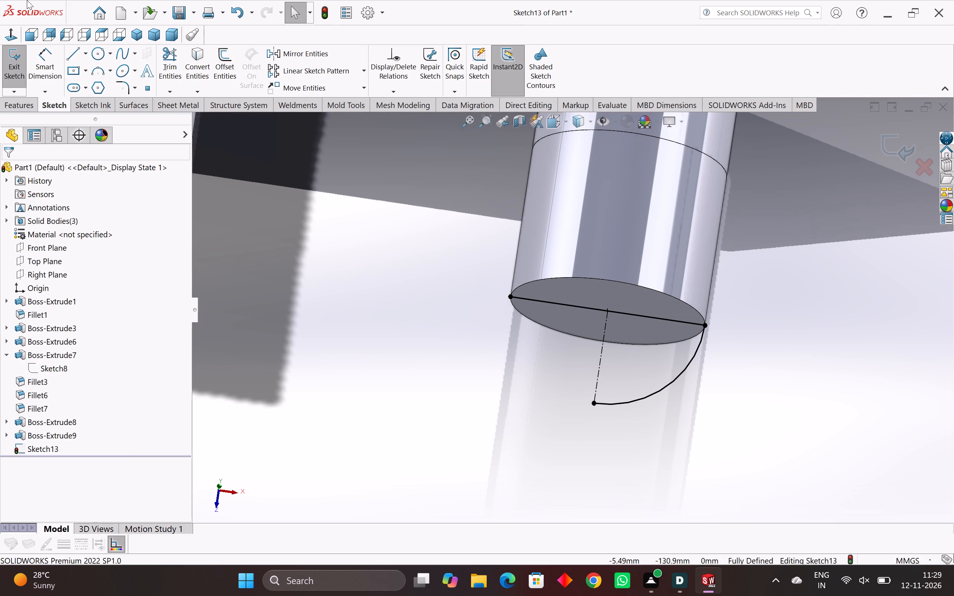
{"action": "left_click_drag", "start_coordinate": [608, 349], "coordinate": [585, 360]}
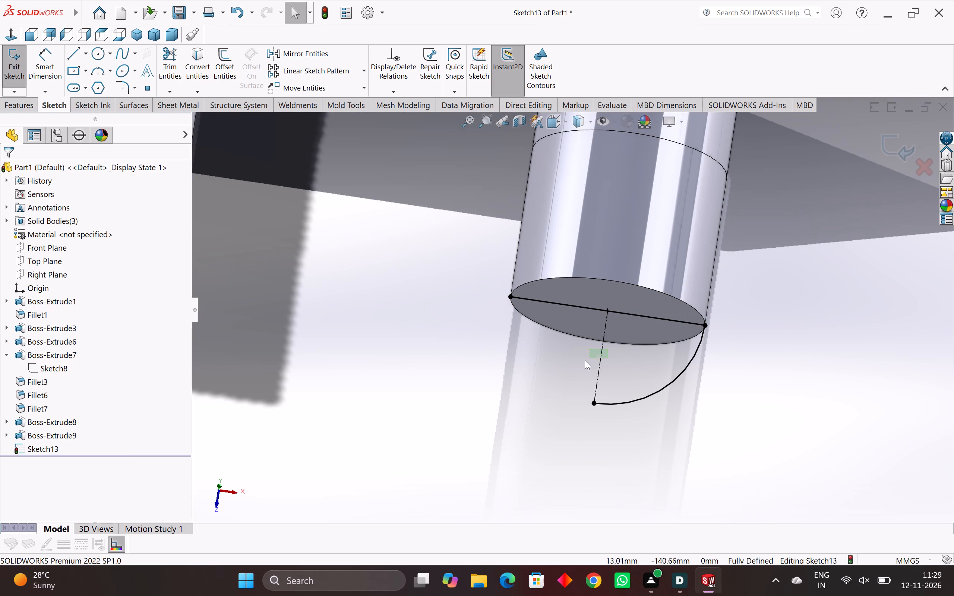
{"action": "left_click_drag", "start_coordinate": [585, 360], "coordinate": [578, 364]}
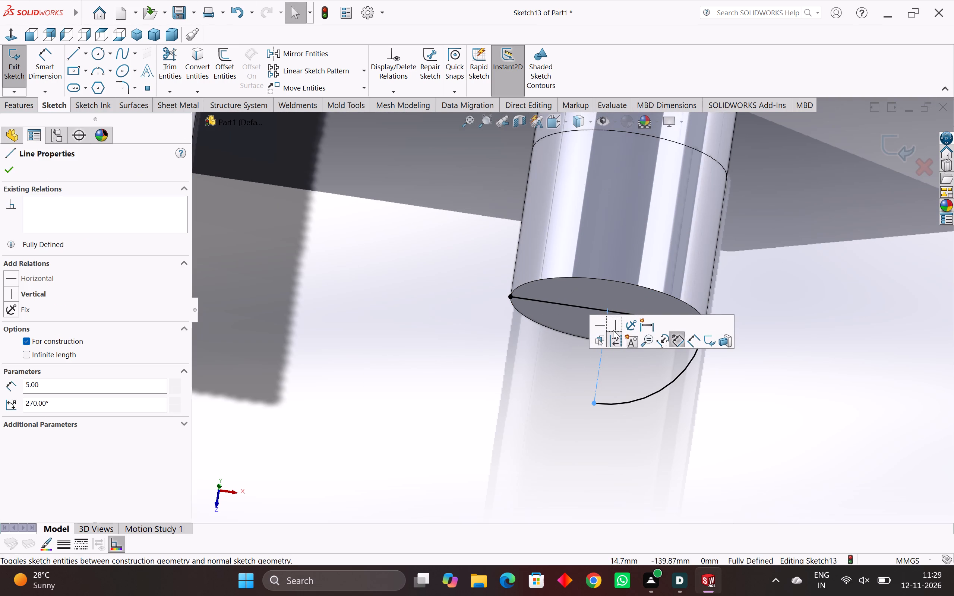
{"action": "left_click", "coordinate": [612, 345]}
{"action": "scroll", "coordinate": [525, 361], "scroll_direction": "down", "scroll_amount": 5}
{"action": "scroll", "coordinate": [420, 309], "scroll_direction": "up", "scroll_amount": 3}
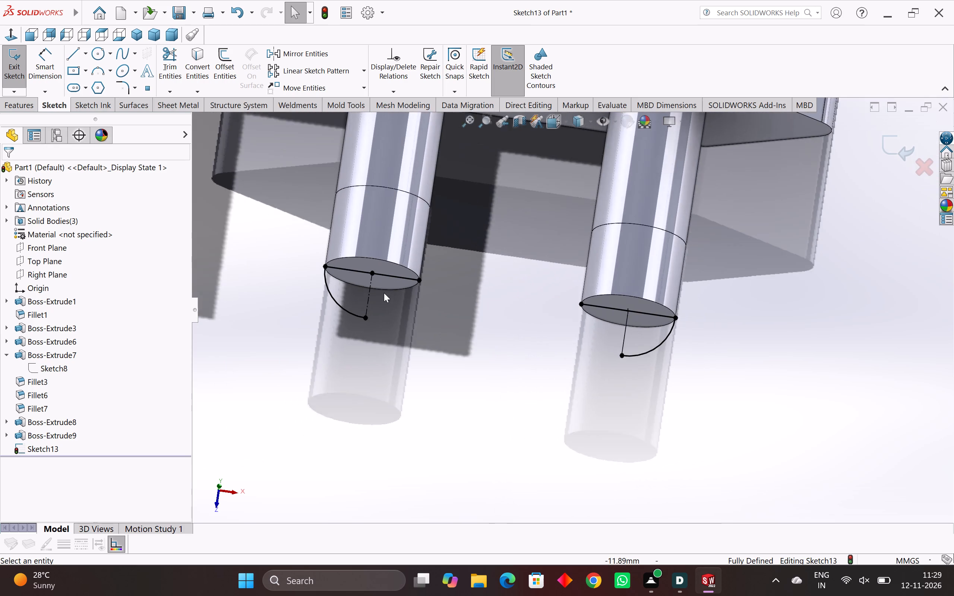
{"action": "left_click_drag", "start_coordinate": [395, 298], "coordinate": [354, 300]}
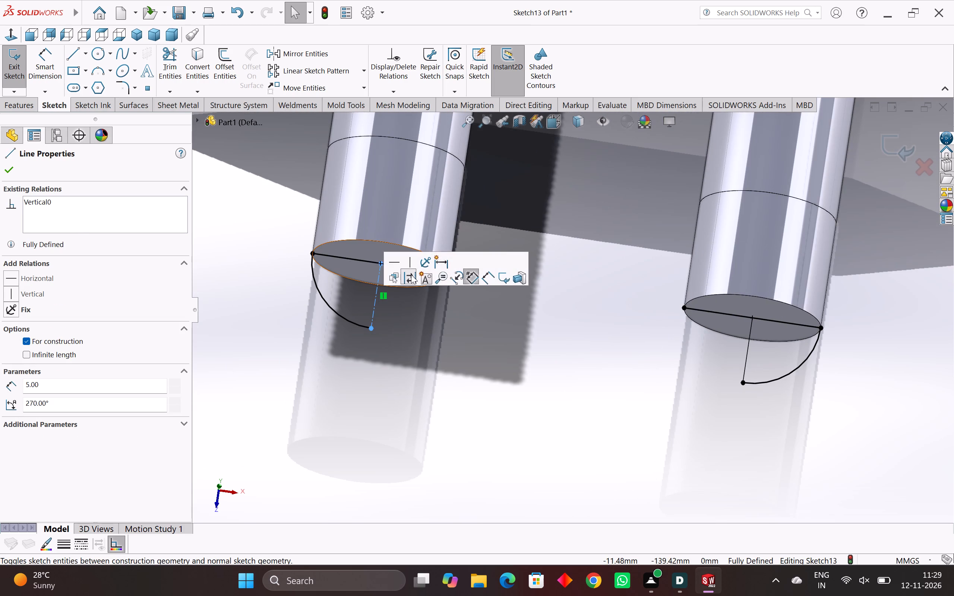
{"action": "left_click", "coordinate": [411, 275]}
Delete the extra horizontal line on each pin's end face that runs from the center to the edge opposite the arc.
{"action": "scroll", "coordinate": [435, 284], "scroll_direction": "up", "scroll_amount": 3}
{"action": "right_click", "coordinate": [429, 263]}
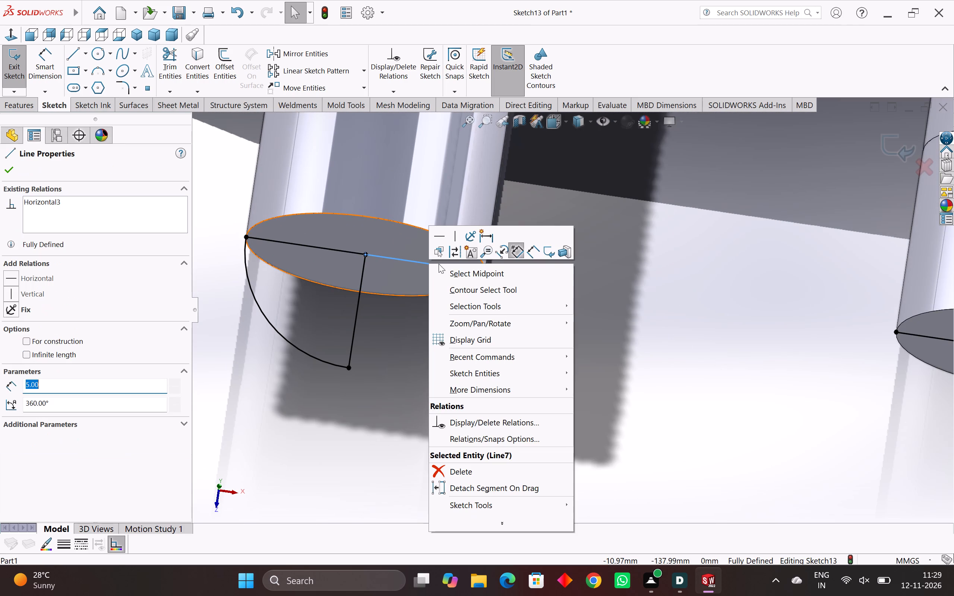
{"action": "left_click", "coordinate": [470, 470]}
{"action": "scroll", "coordinate": [684, 340], "scroll_direction": "down", "scroll_amount": 4}
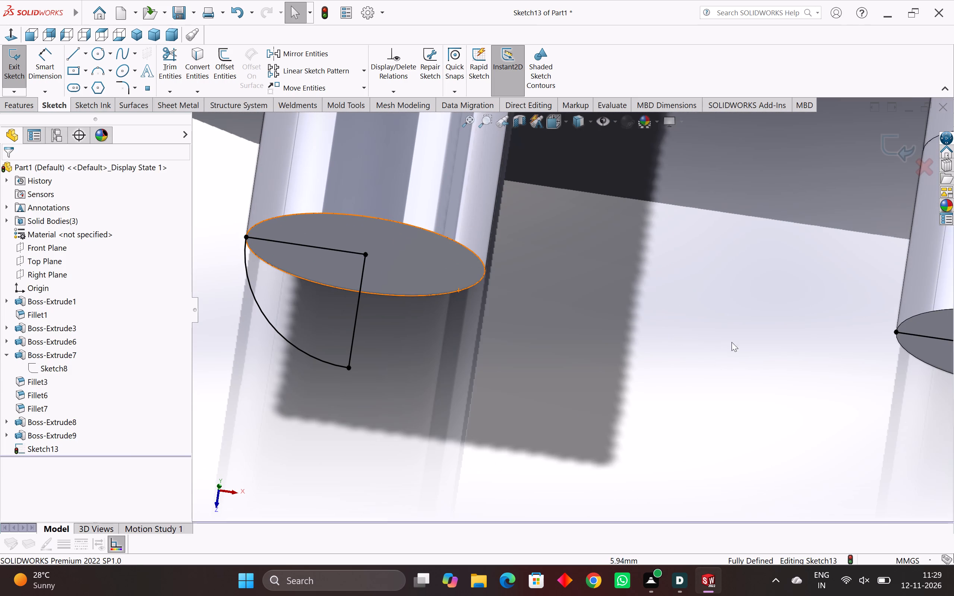
{"action": "scroll", "coordinate": [793, 345], "scroll_direction": "up", "scroll_amount": 4}
{"action": "left_click", "coordinate": [758, 308]}
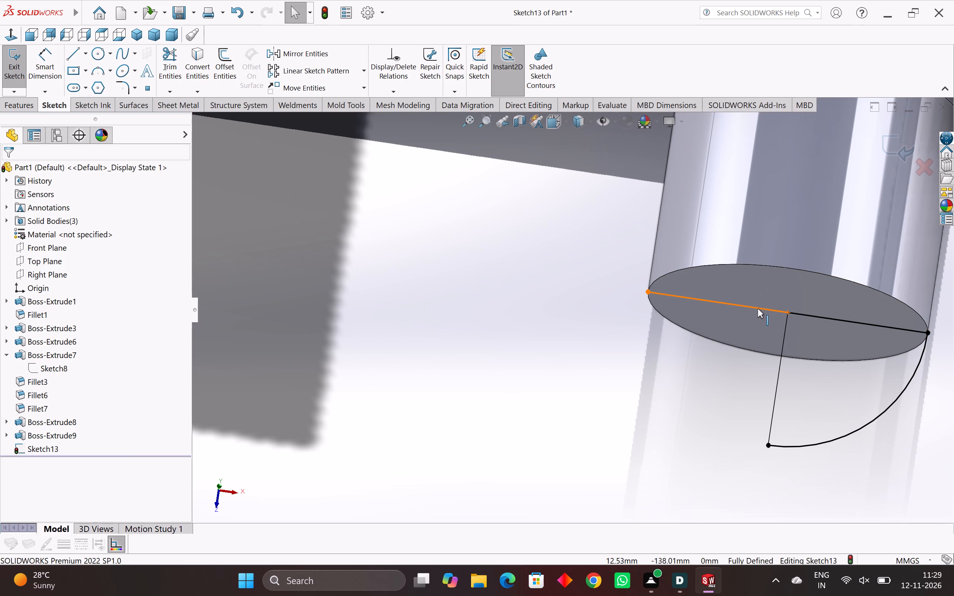
{"action": "left_click", "coordinate": [798, 279]}
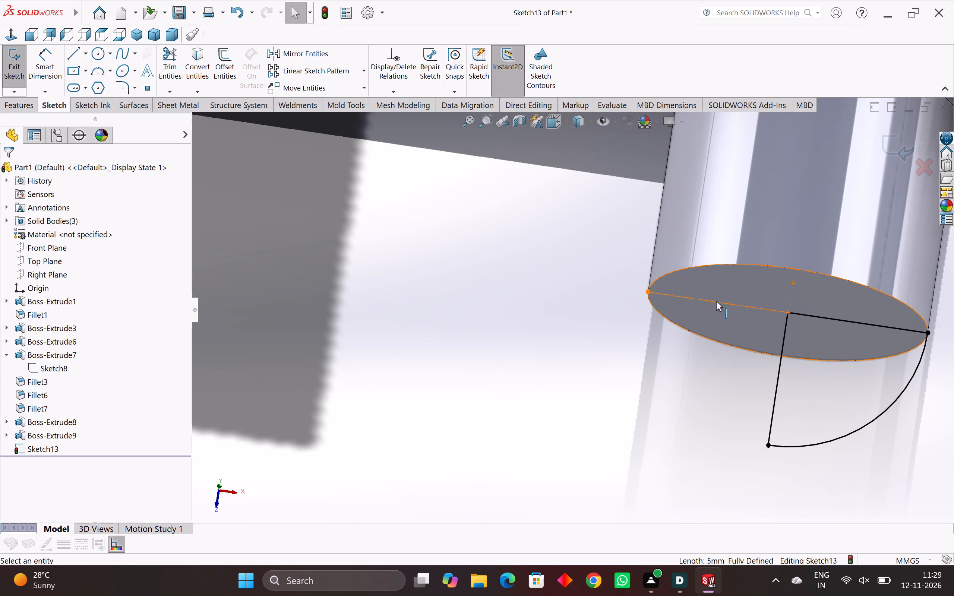
{"action": "right_click", "coordinate": [735, 303]}
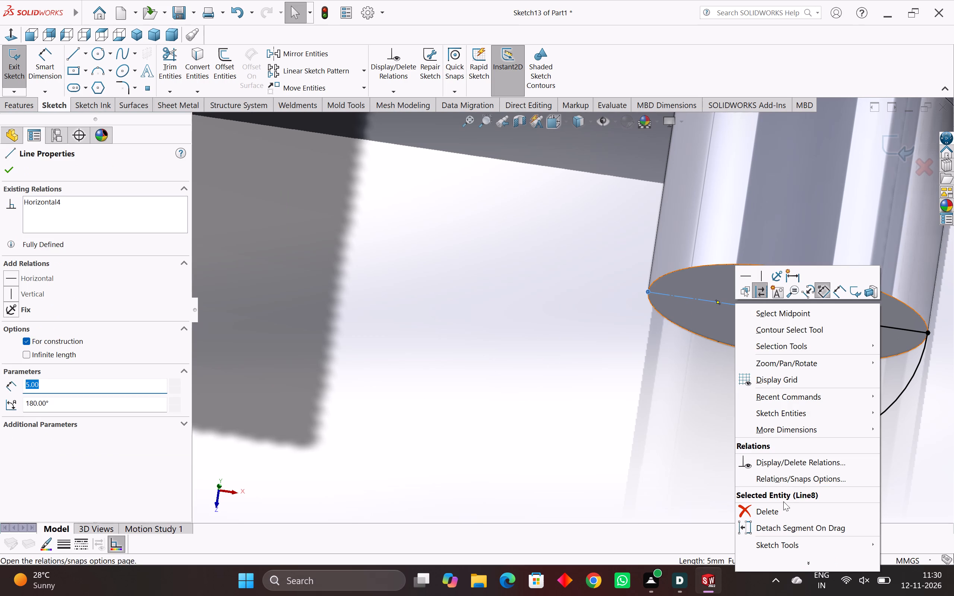
{"action": "left_click", "coordinate": [781, 503]}
{"action": "scroll", "coordinate": [491, 245], "scroll_direction": "down", "scroll_amount": 4}
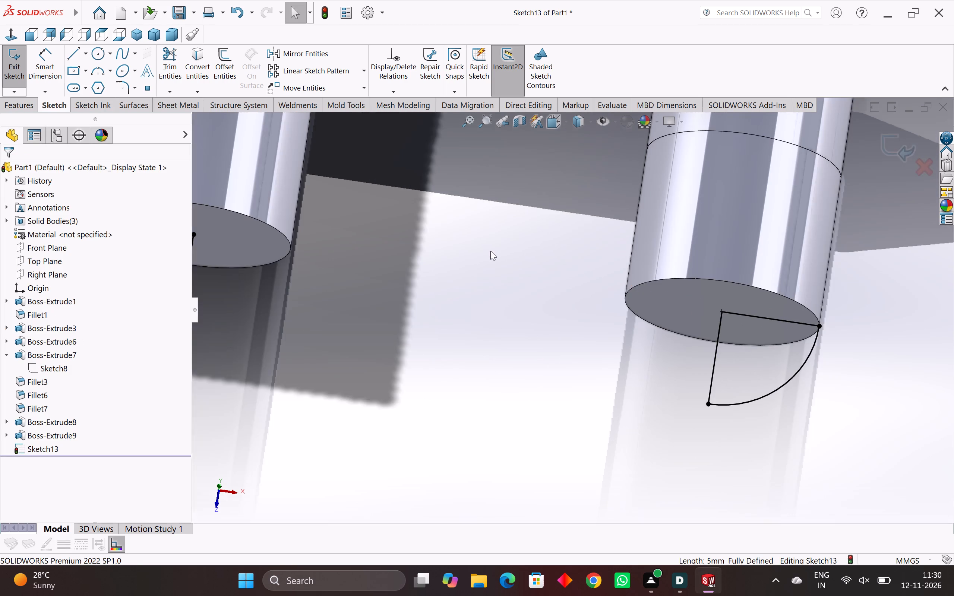
{"action": "left_click", "coordinate": [490, 251]}
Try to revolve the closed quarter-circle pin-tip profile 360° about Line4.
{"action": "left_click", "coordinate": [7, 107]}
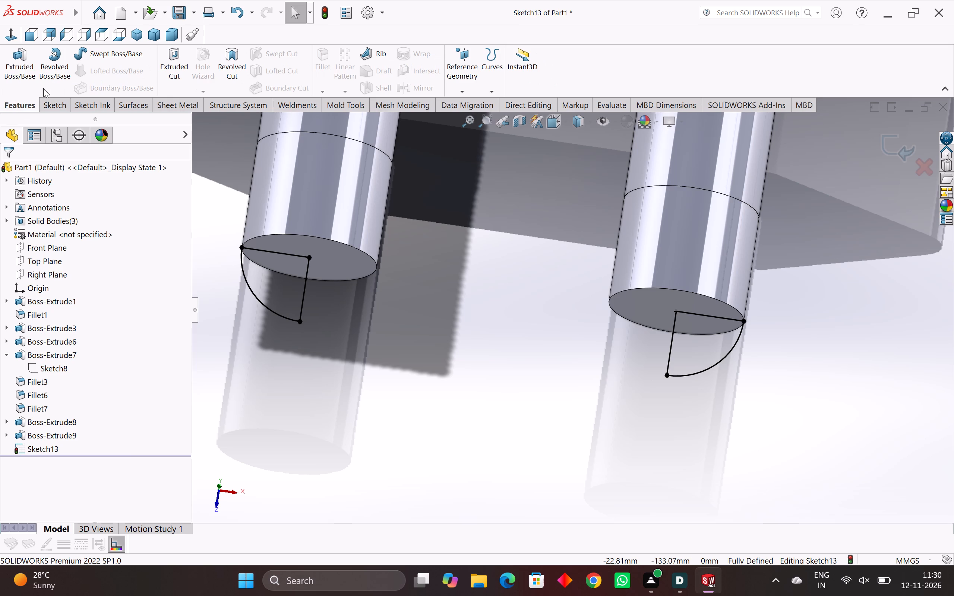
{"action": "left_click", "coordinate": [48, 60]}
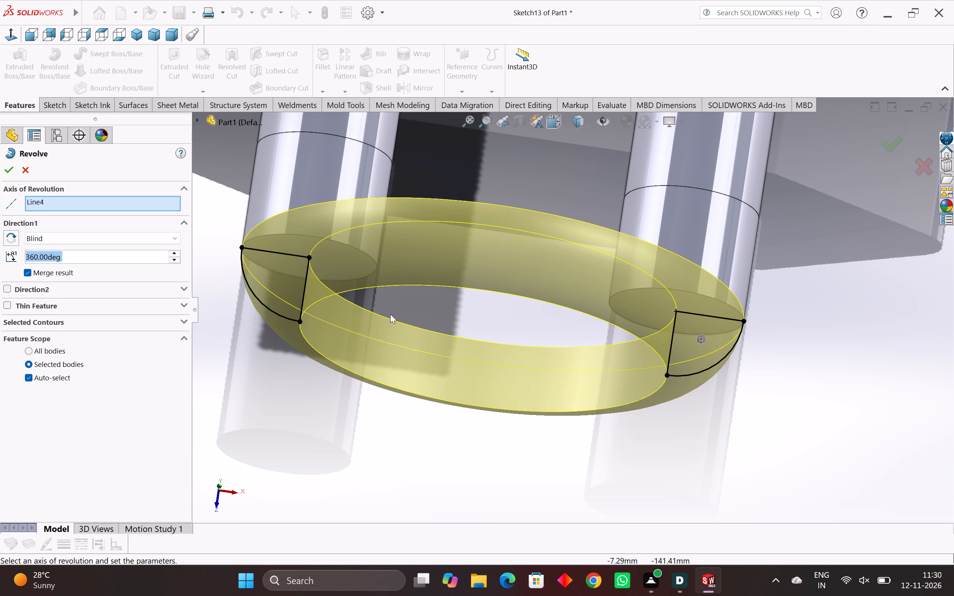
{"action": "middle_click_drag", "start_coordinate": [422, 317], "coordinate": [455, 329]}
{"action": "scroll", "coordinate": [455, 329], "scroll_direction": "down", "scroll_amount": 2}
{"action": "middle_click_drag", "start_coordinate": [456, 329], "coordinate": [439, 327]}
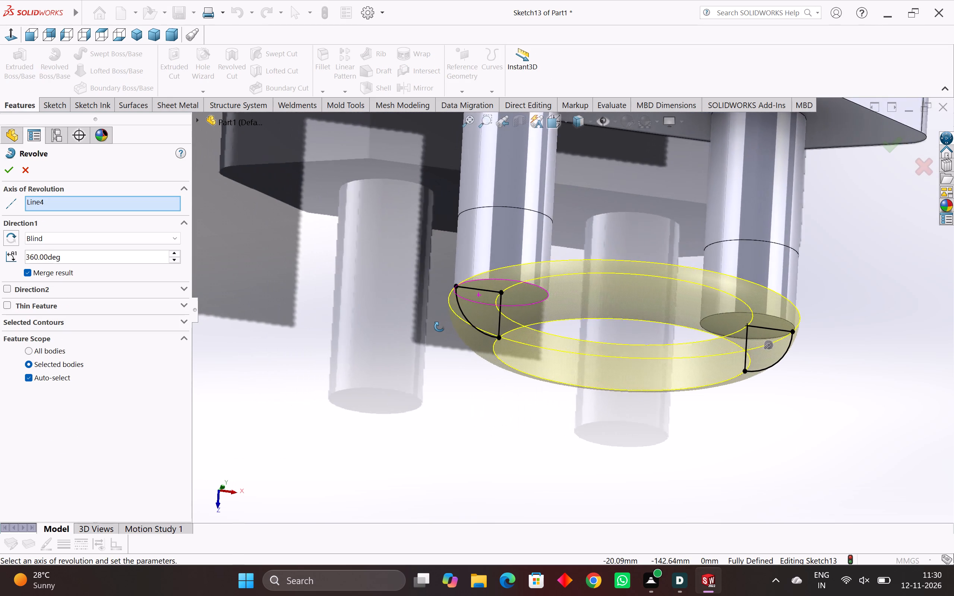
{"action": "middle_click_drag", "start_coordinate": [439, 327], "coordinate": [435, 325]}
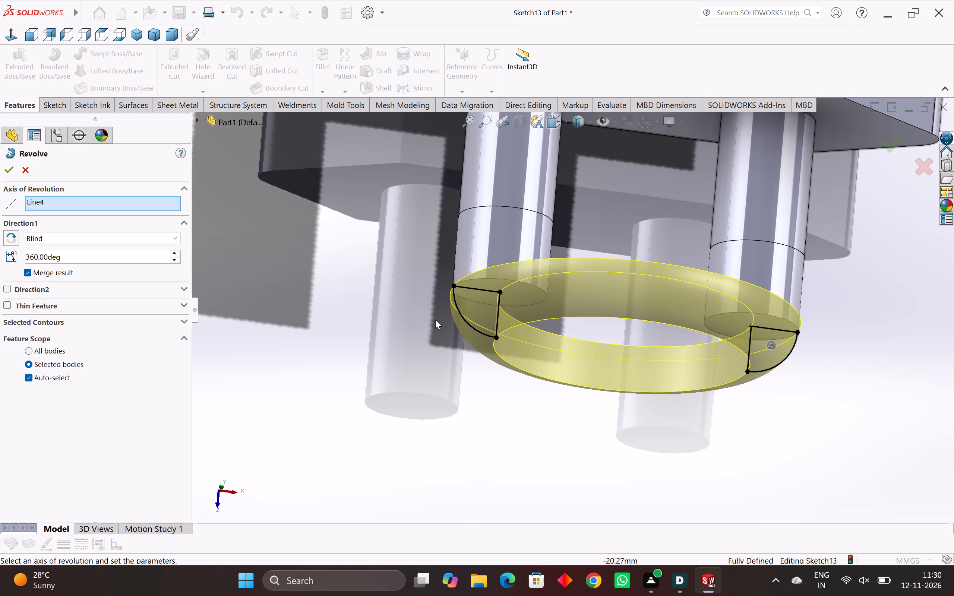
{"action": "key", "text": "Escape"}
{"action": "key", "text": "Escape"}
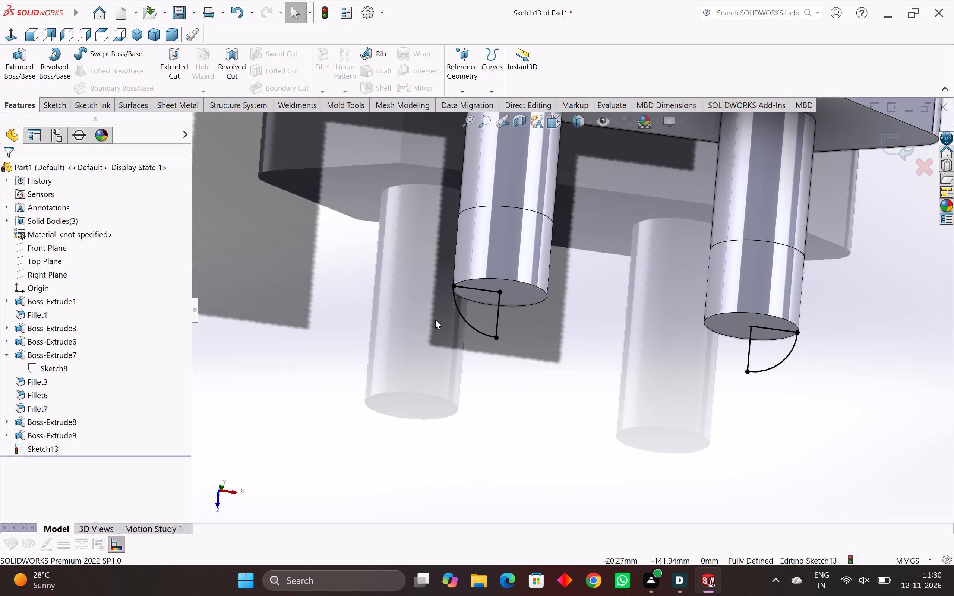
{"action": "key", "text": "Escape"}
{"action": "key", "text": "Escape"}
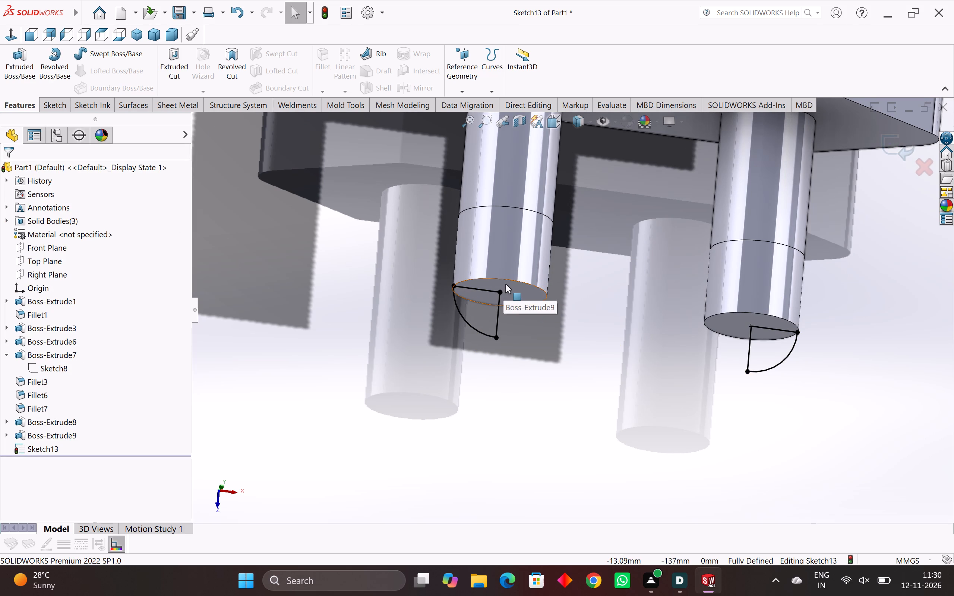
Sketch a vertical centerline about 15 mm long along the left pin's axis, running through its quarter-circle tip profile.
{"action": "scroll", "coordinate": [505, 284], "scroll_direction": "up", "scroll_amount": 2}
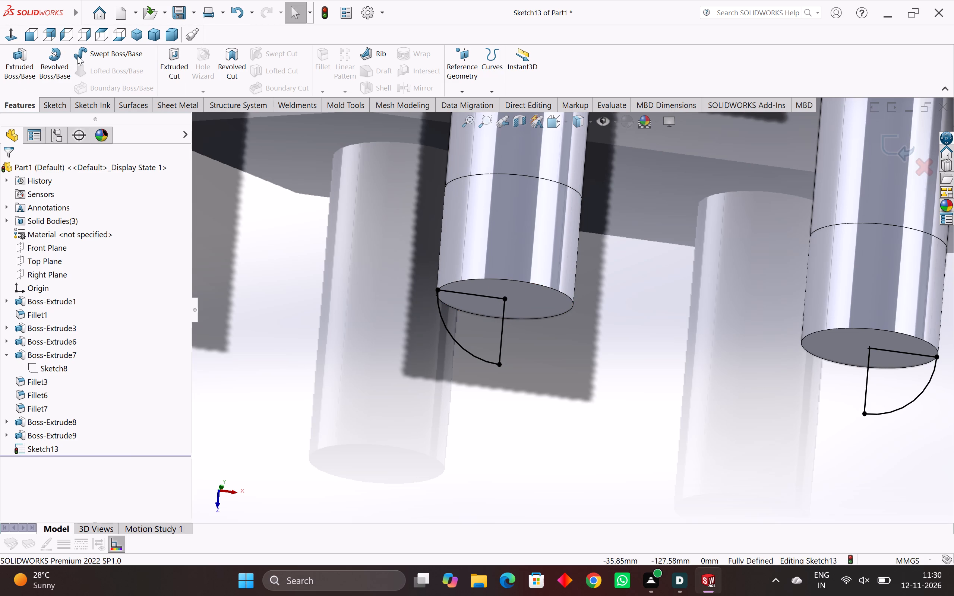
{"action": "left_click", "coordinate": [56, 104]}
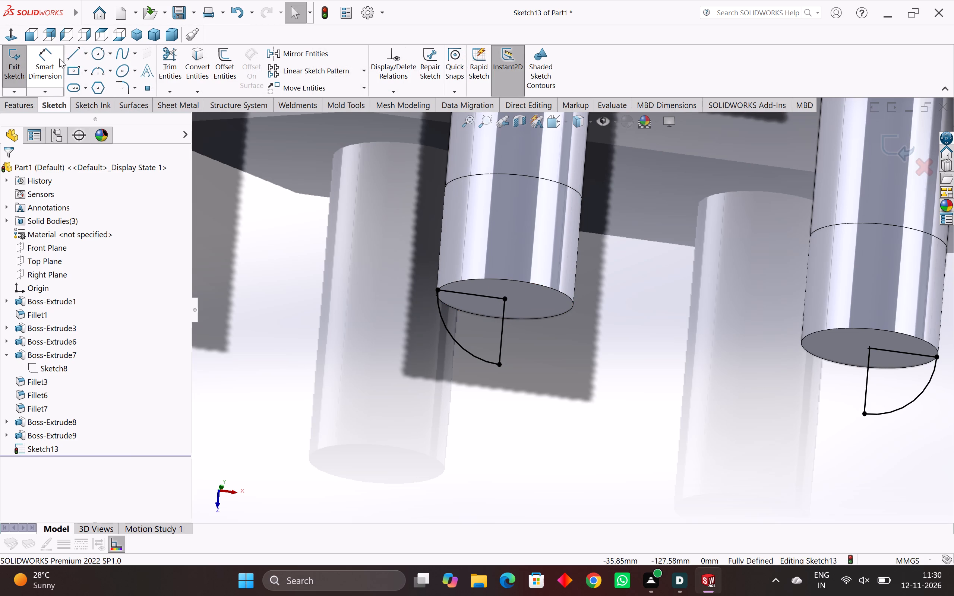
{"action": "left_click", "coordinate": [86, 54]}
{"action": "left_click", "coordinate": [95, 94]}
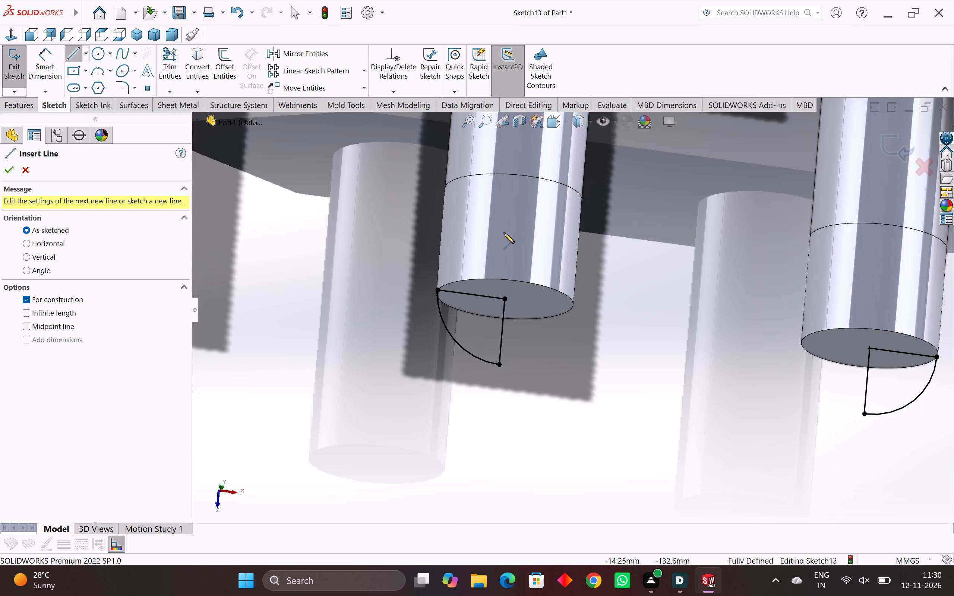
{"action": "left_click", "coordinate": [511, 253]}
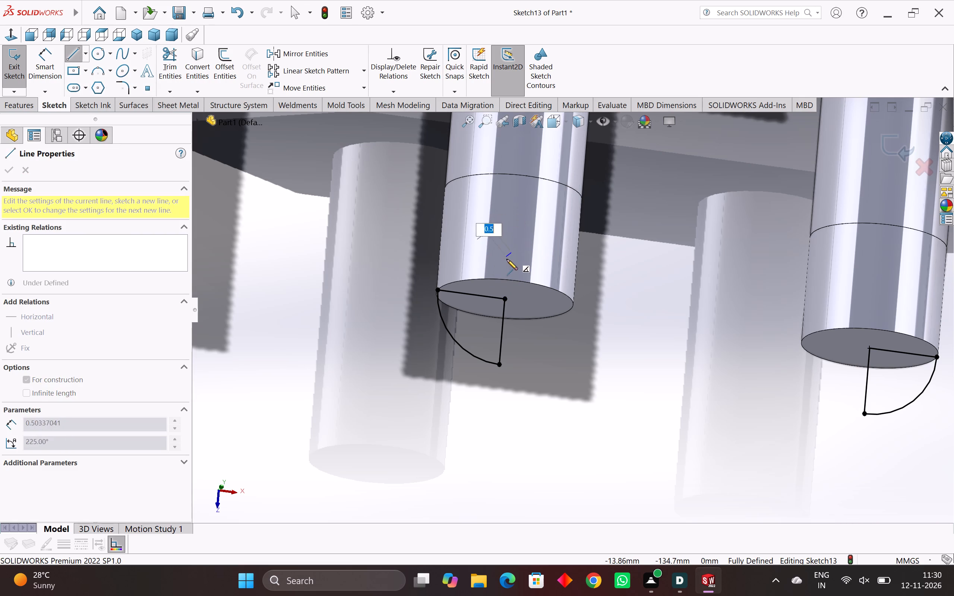
{"action": "key", "text": "Escape"}
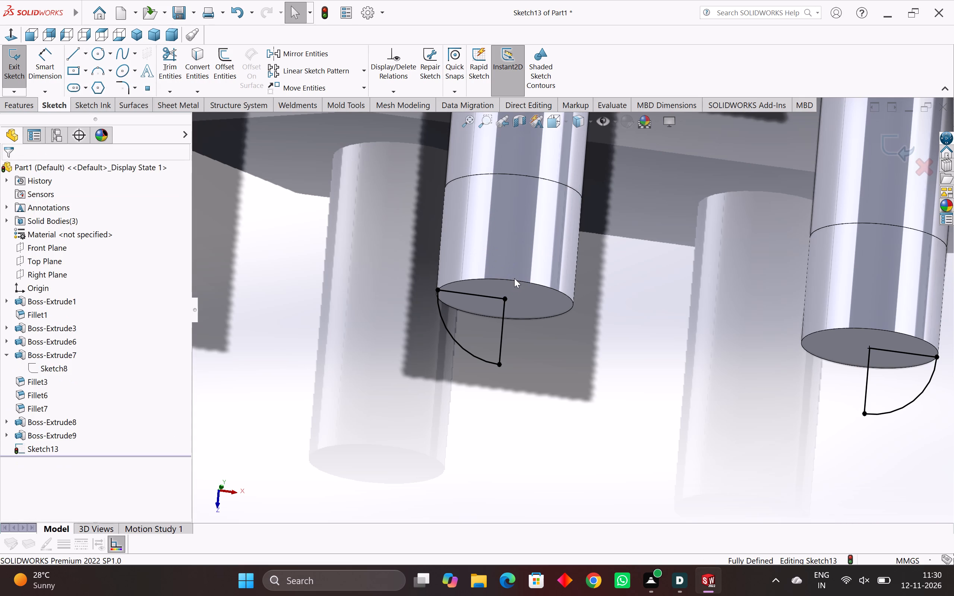
{"action": "key", "text": "space"}
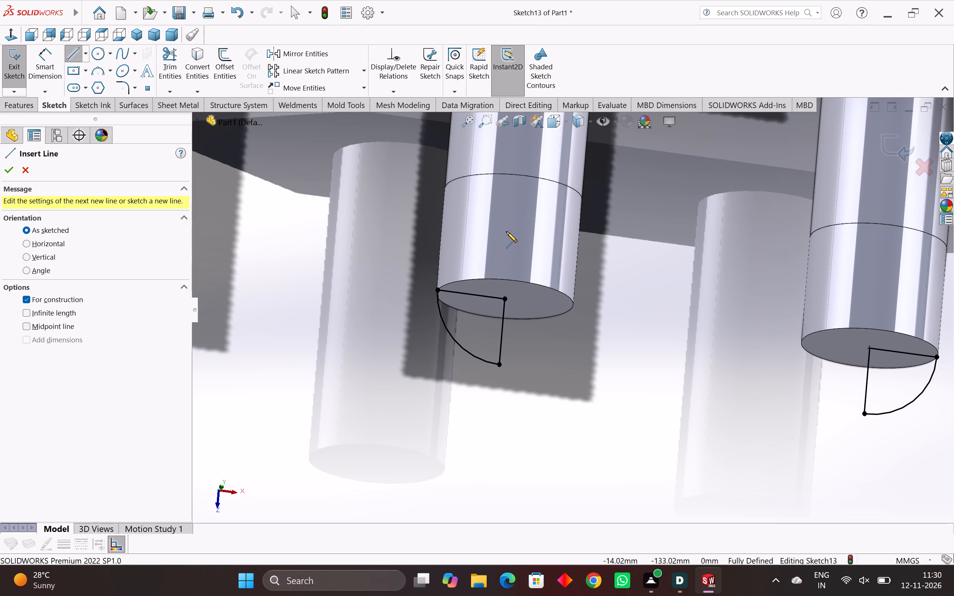
{"action": "left_click", "coordinate": [509, 230]}
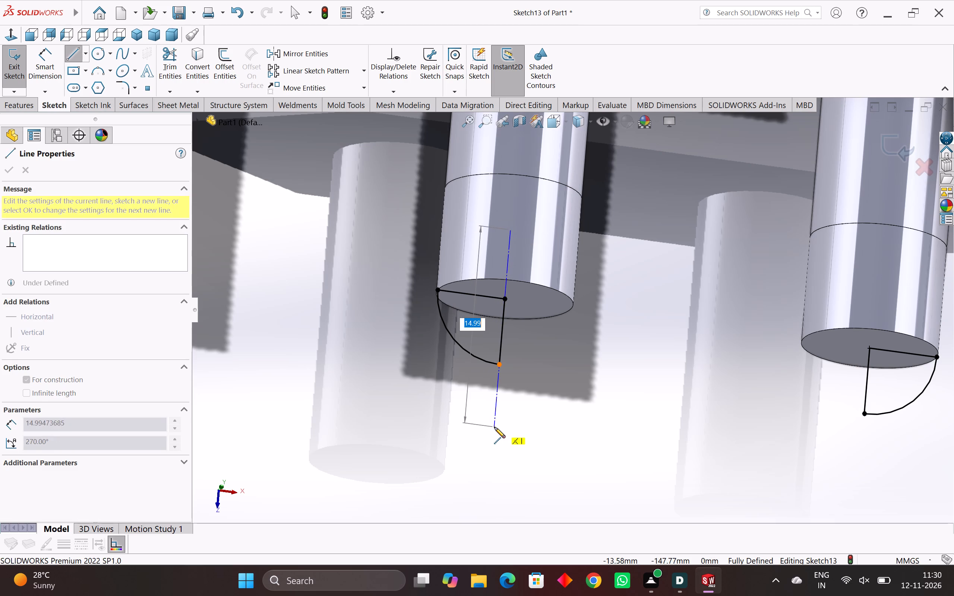
{"action": "left_click", "coordinate": [495, 427]}
{"action": "key", "text": "Escape"}
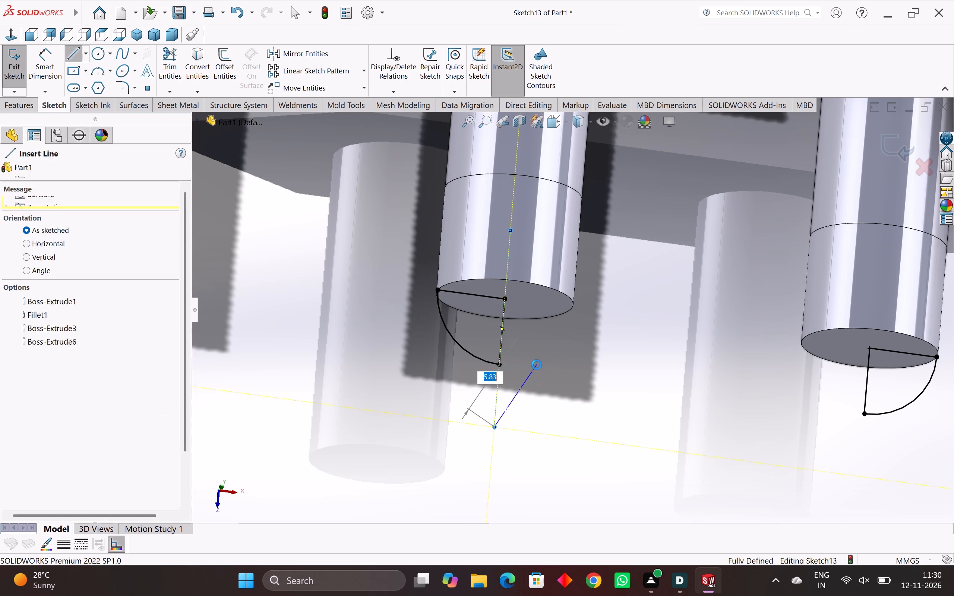
{"action": "key", "text": "Escape"}
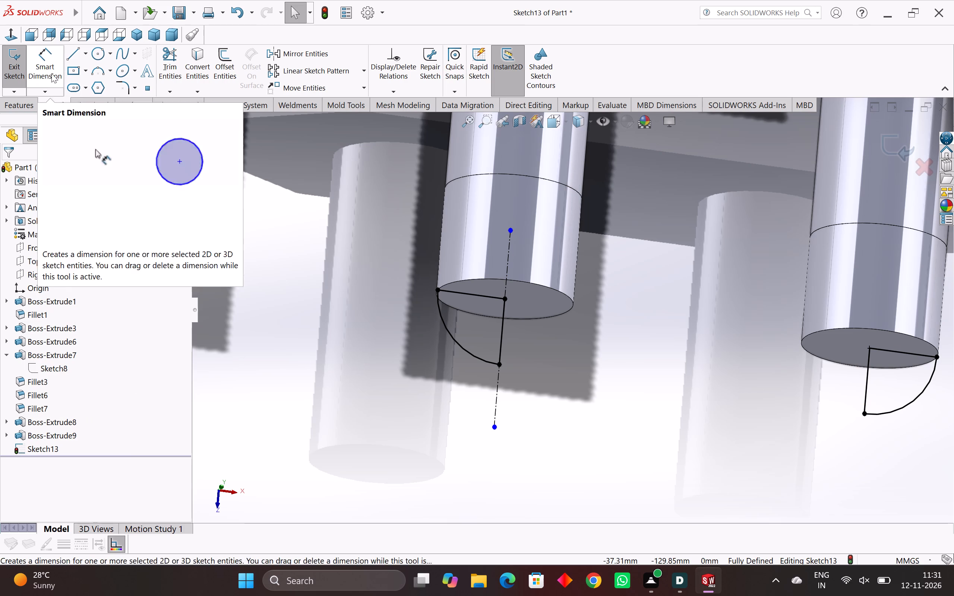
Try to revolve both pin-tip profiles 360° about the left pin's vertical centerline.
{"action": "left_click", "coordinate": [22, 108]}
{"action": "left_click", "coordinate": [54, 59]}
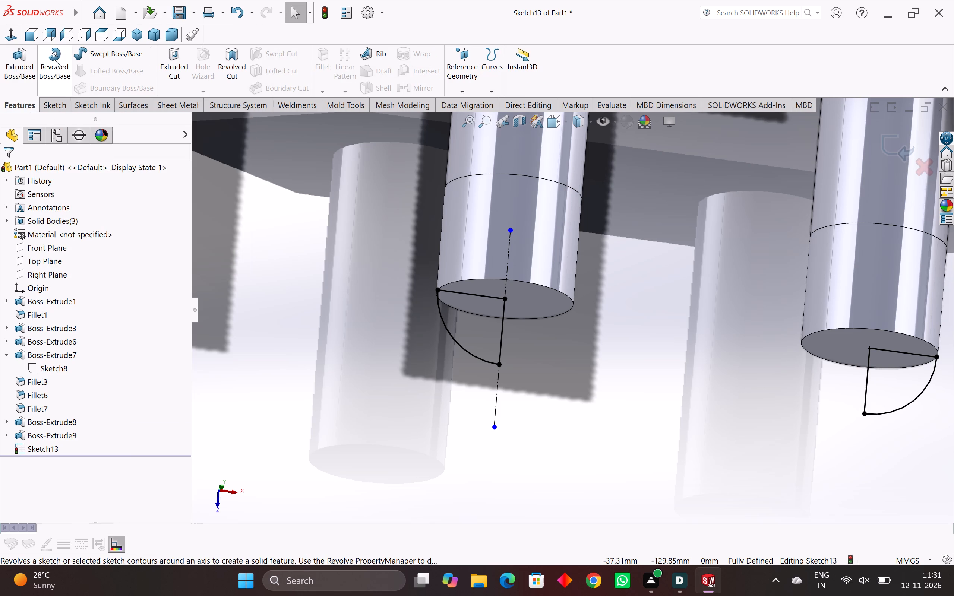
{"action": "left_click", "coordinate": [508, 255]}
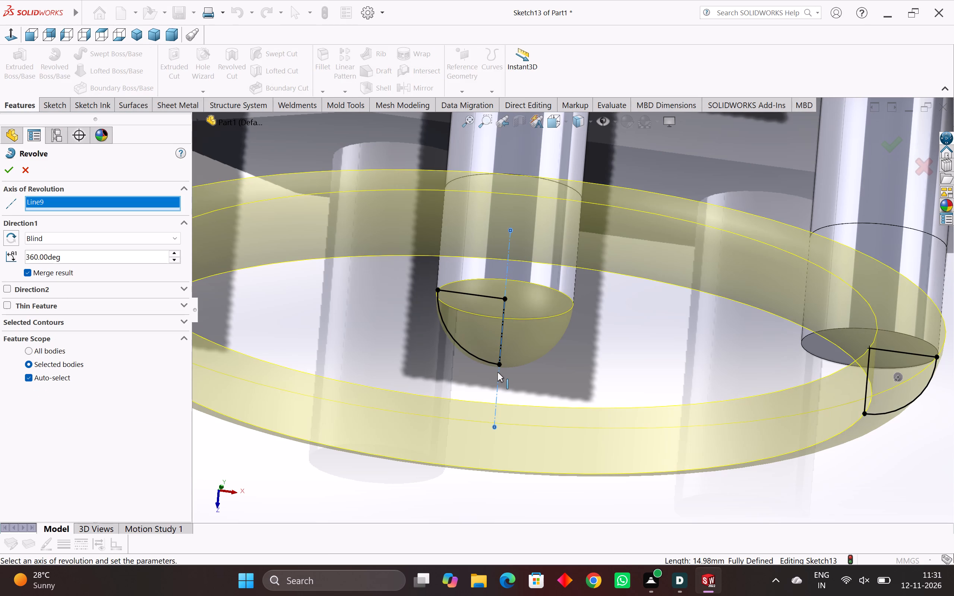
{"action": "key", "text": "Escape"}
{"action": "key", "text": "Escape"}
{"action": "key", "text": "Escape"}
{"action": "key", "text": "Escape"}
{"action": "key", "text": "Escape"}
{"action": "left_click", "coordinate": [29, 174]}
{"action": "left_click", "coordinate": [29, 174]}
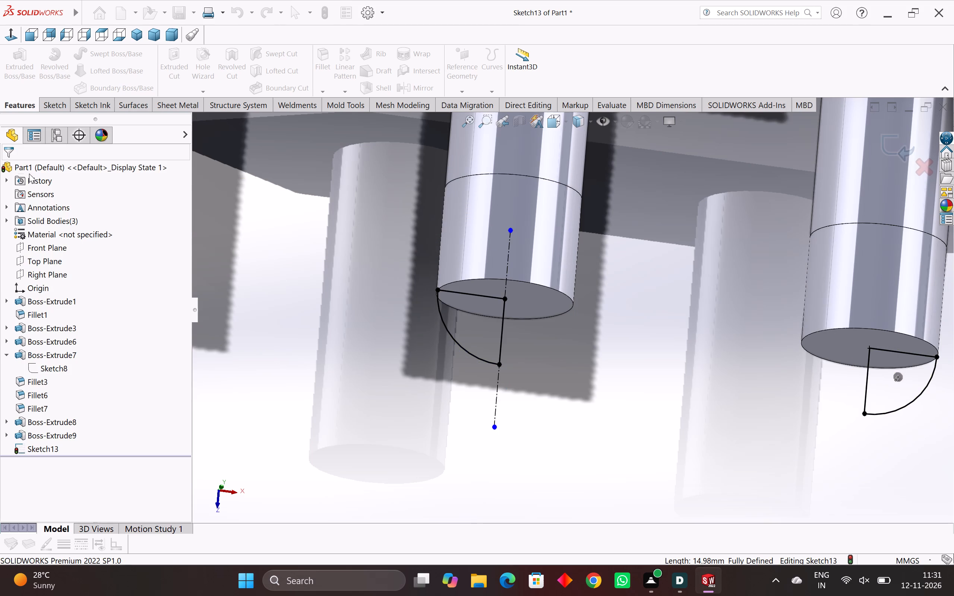
Delete the arc and two lines of the quarter-circle profile at the right pin's tip.
{"action": "scroll", "coordinate": [953, 507], "scroll_direction": "down", "scroll_amount": 1}
{"action": "scroll", "coordinate": [953, 549], "scroll_direction": "up", "scroll_amount": 2}
{"action": "scroll", "coordinate": [895, 496], "scroll_direction": "down", "scroll_amount": 3}
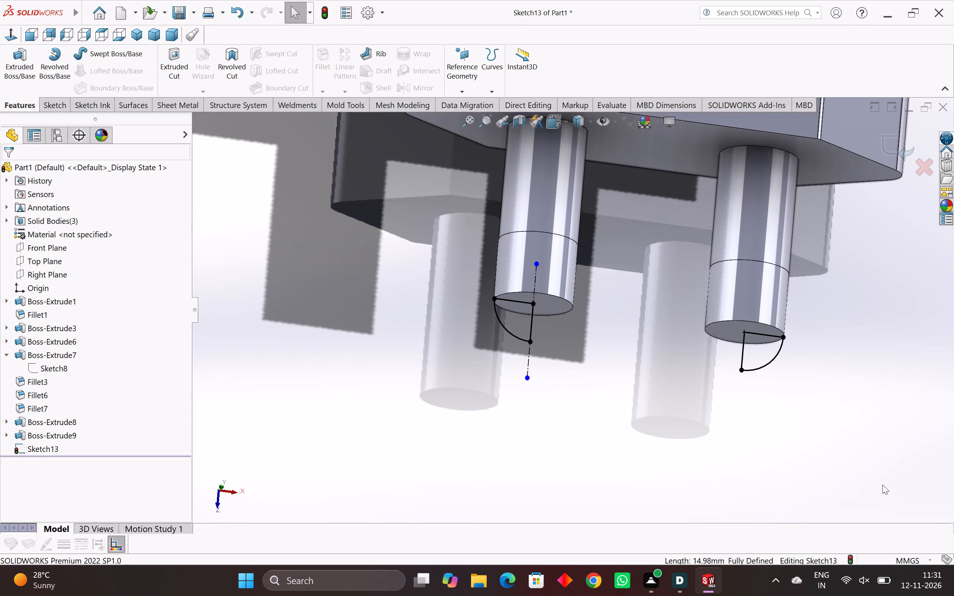
{"action": "scroll", "coordinate": [816, 437], "scroll_direction": "up", "scroll_amount": 3}
{"action": "left_click_drag", "start_coordinate": [753, 219], "coordinate": [587, 349]}
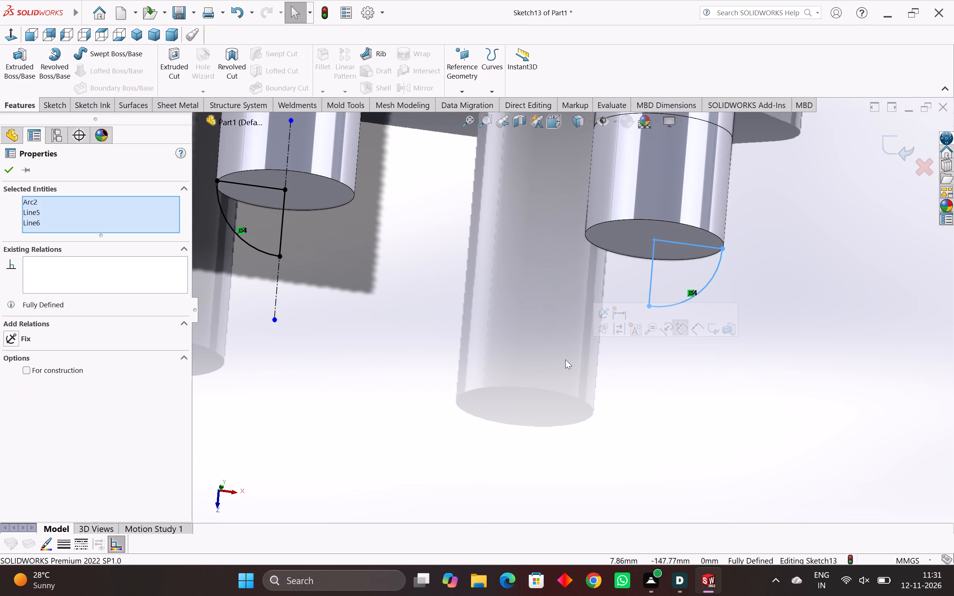
{"action": "key", "text": "Delete"}
{"action": "key", "text": "Delete"}
Fully define the left pin tip's arc, two lines and centerline with calculated dimensions from the origin, leaving relations off.
{"action": "scroll", "coordinate": [323, 238], "scroll_direction": "down", "scroll_amount": 2}
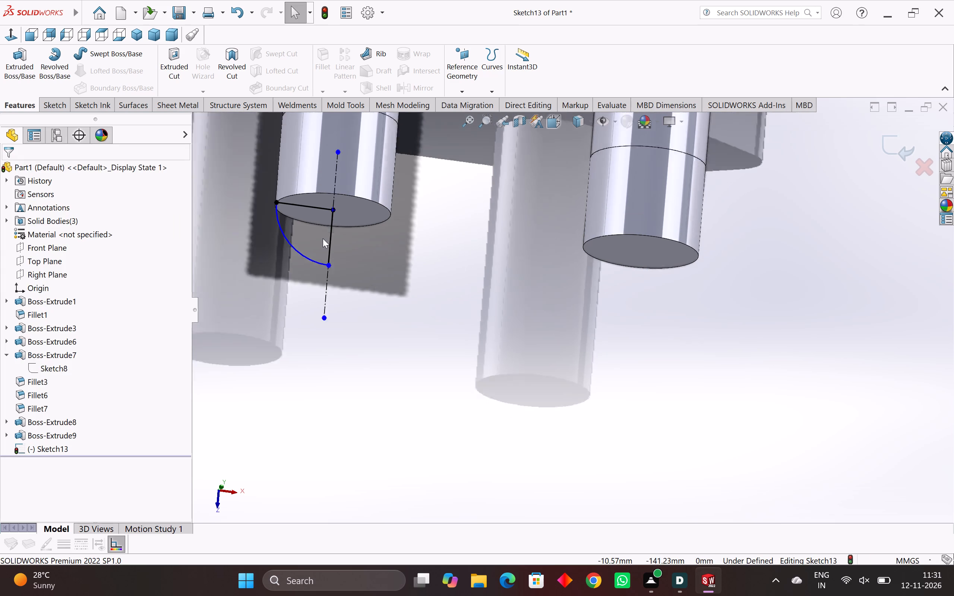
{"action": "scroll", "coordinate": [323, 238], "scroll_direction": "down", "scroll_amount": 1}
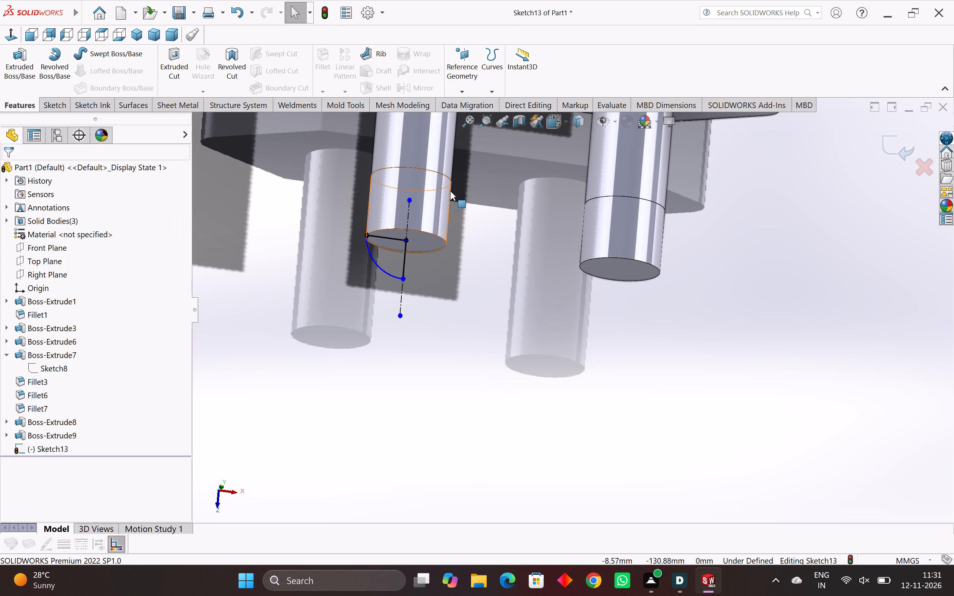
{"action": "left_click_drag", "start_coordinate": [481, 193], "coordinate": [222, 371]}
{"action": "right_click_drag", "start_coordinate": [424, 295], "coordinate": [421, 302]}
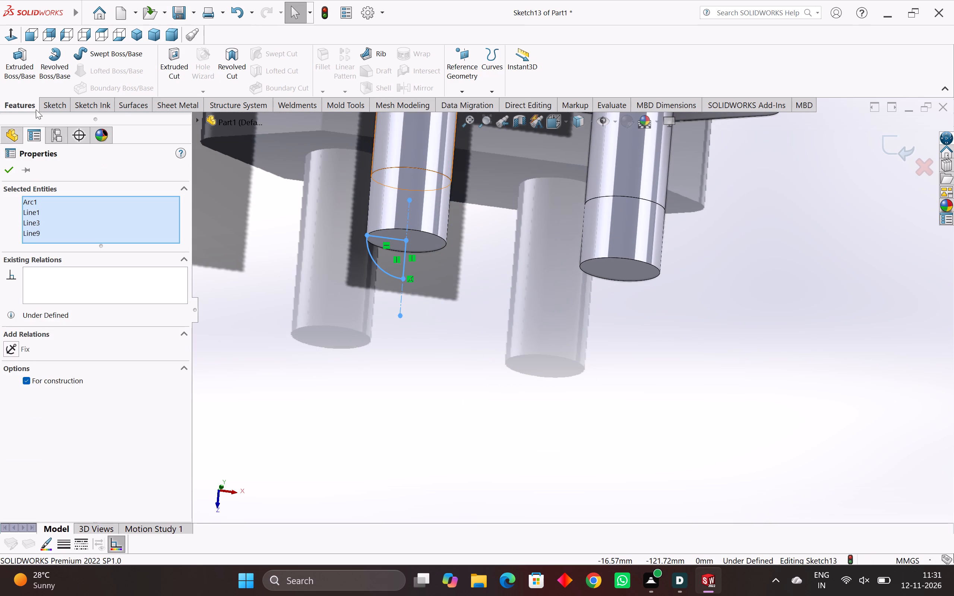
{"action": "left_click", "coordinate": [52, 107]}
{"action": "left_click", "coordinate": [407, 92]}
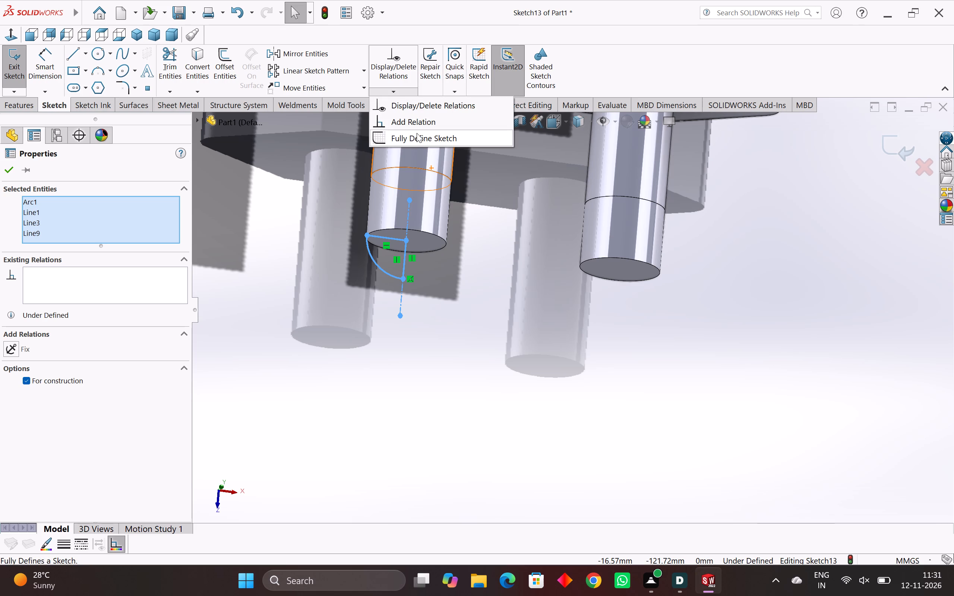
{"action": "left_click", "coordinate": [417, 139]}
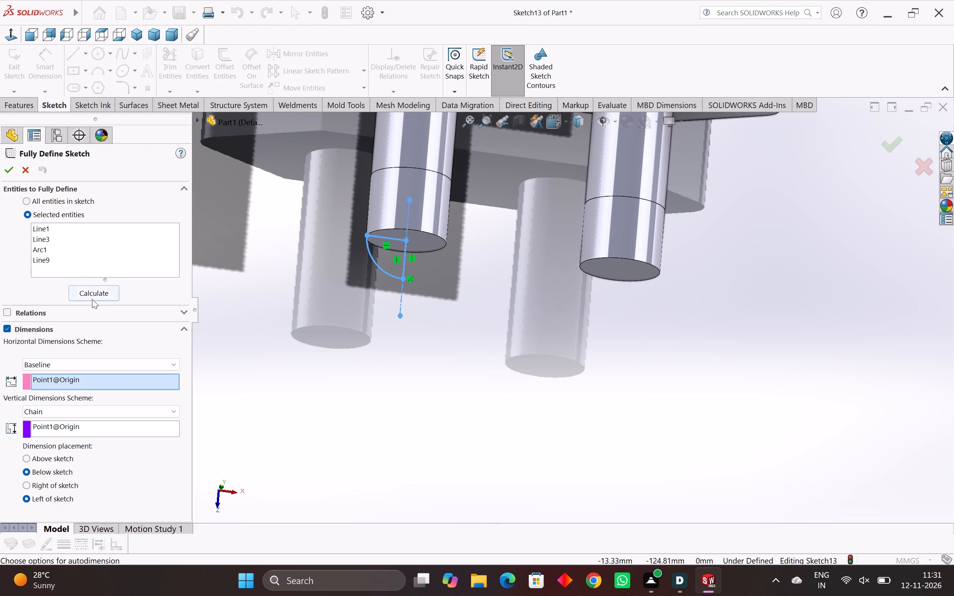
{"action": "left_click", "coordinate": [93, 304]}
{"action": "left_click", "coordinate": [90, 290]}
{"action": "left_click", "coordinate": [9, 172]}
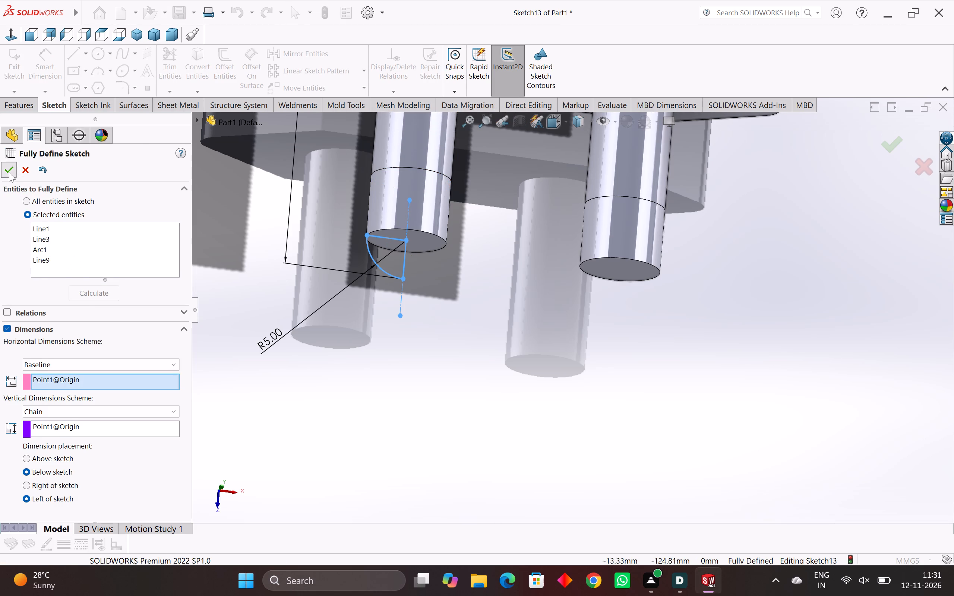
Revolve the left pin's quarter-circle profile 360° about its vertical centerline, merging the result, to form a rounded tip.
{"action": "left_click", "coordinate": [363, 355]}
{"action": "scroll", "coordinate": [367, 359], "scroll_direction": "down", "scroll_amount": 4}
{"action": "scroll", "coordinate": [433, 380], "scroll_direction": "down", "scroll_amount": 4}
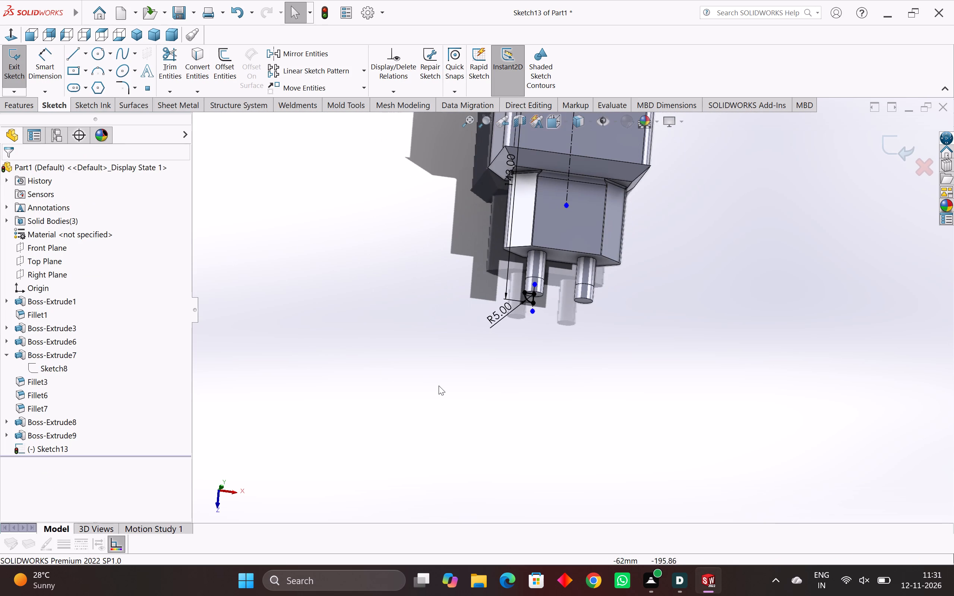
{"action": "scroll", "coordinate": [544, 231], "scroll_direction": "up", "scroll_amount": 7}
{"action": "scroll", "coordinate": [543, 210], "scroll_direction": "down", "scroll_amount": 6}
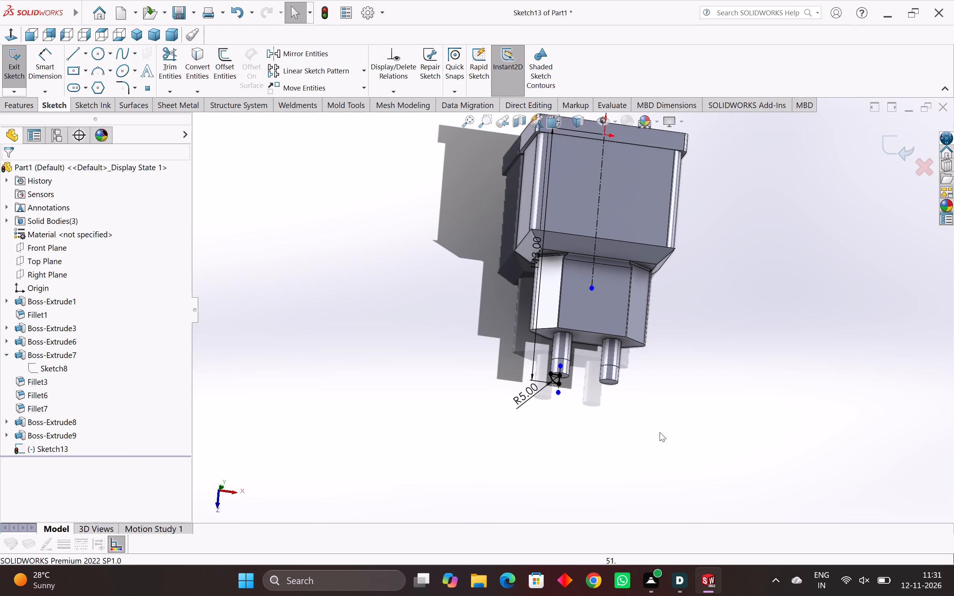
{"action": "scroll", "coordinate": [567, 389], "scroll_direction": "up", "scroll_amount": 4}
{"action": "scroll", "coordinate": [563, 336], "scroll_direction": "up", "scroll_amount": 3}
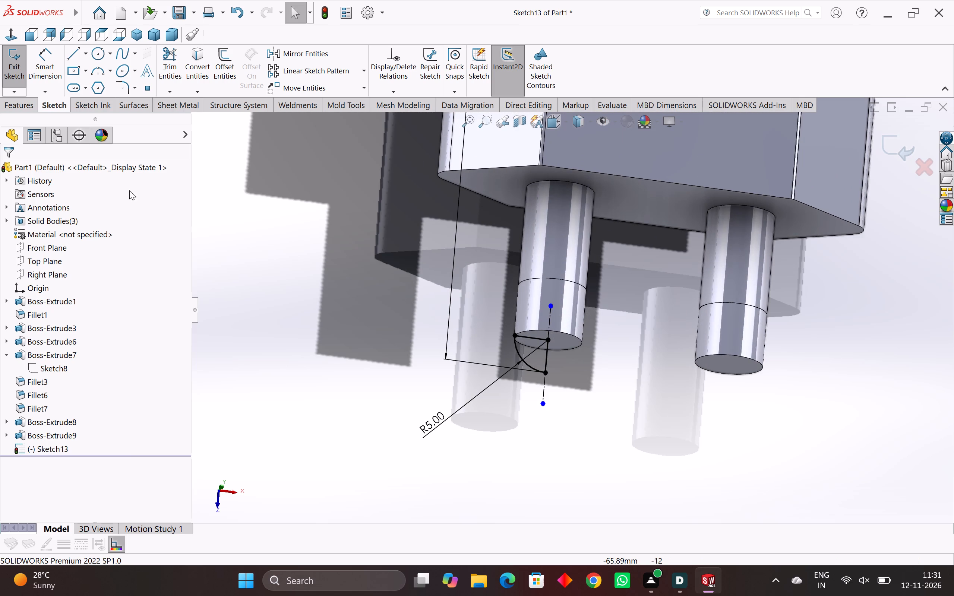
{"action": "left_click", "coordinate": [27, 112]}
{"action": "left_click", "coordinate": [28, 104]}
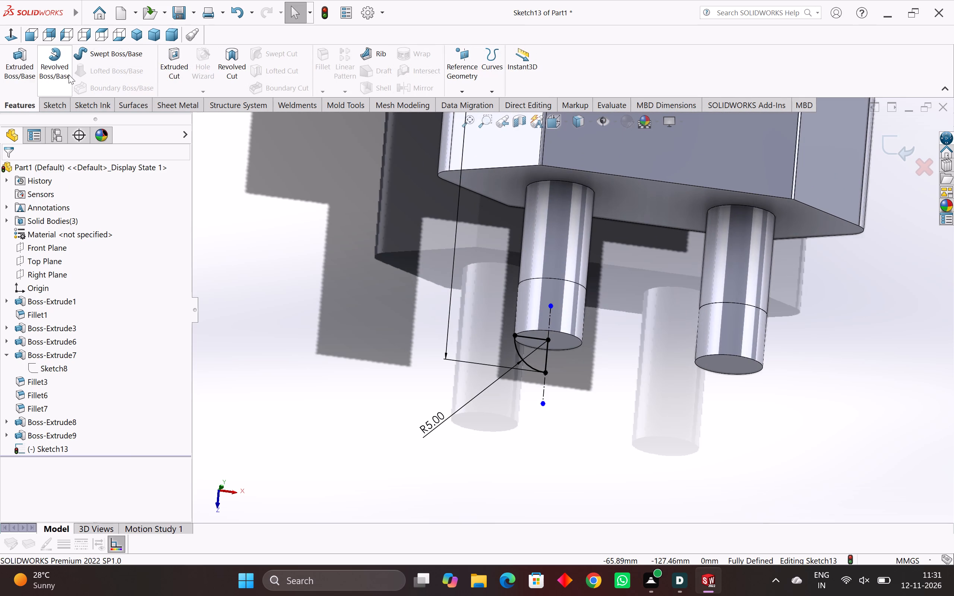
{"action": "left_click", "coordinate": [62, 59]}
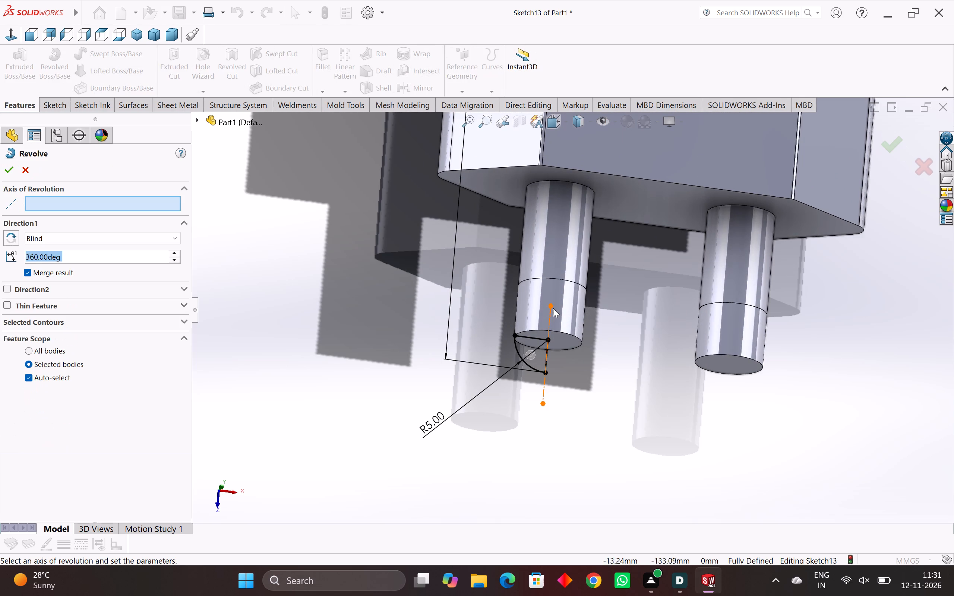
{"action": "left_click", "coordinate": [549, 312]}
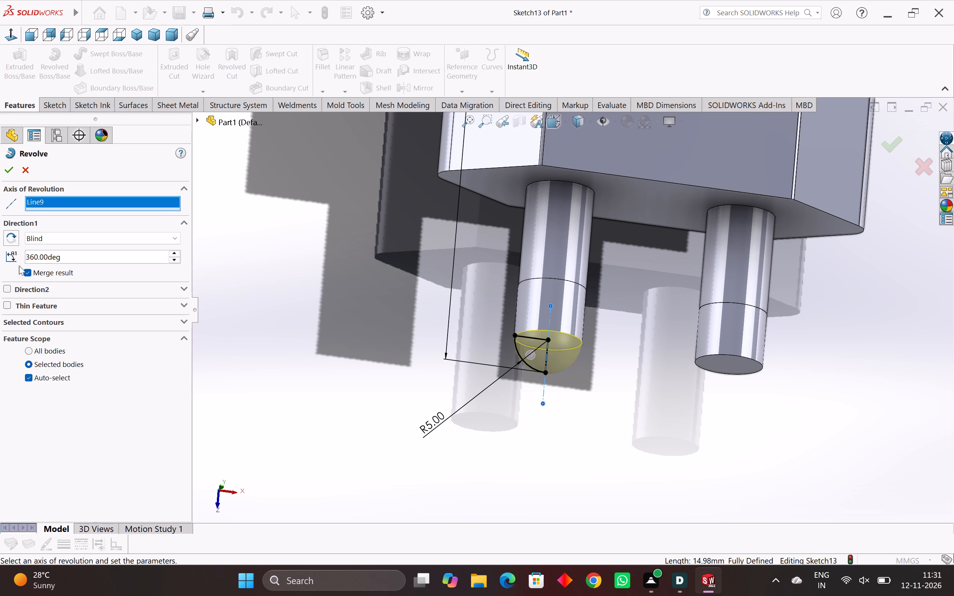
{"action": "left_click", "coordinate": [9, 174]}
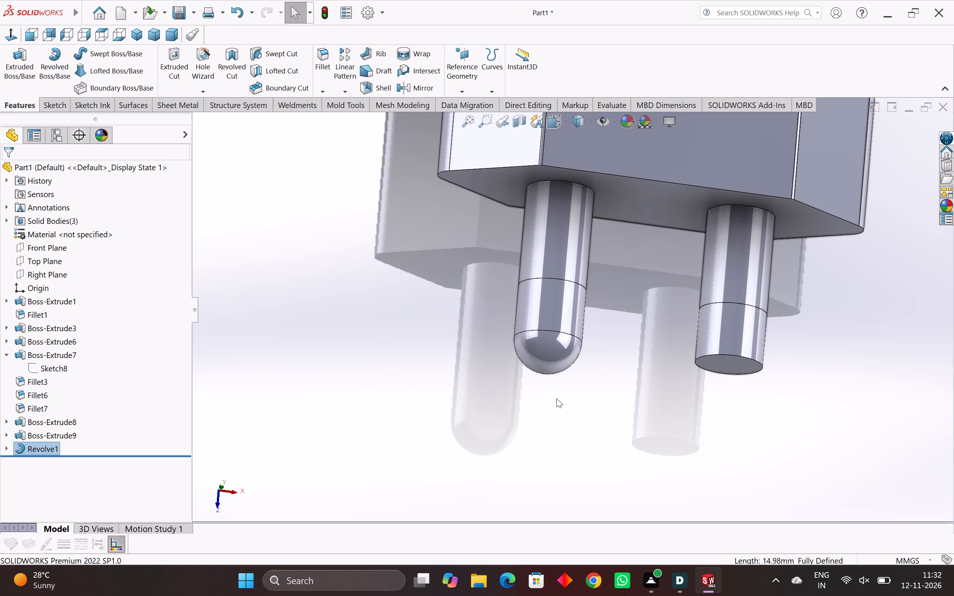
Edit the left pin tip's revolve to reapply Merge result with automatic selection of the affected bodies.
{"action": "scroll", "coordinate": [556, 398], "scroll_direction": "down", "scroll_amount": 1}
{"action": "middle_click_drag", "start_coordinate": [556, 398], "coordinate": [547, 402]}
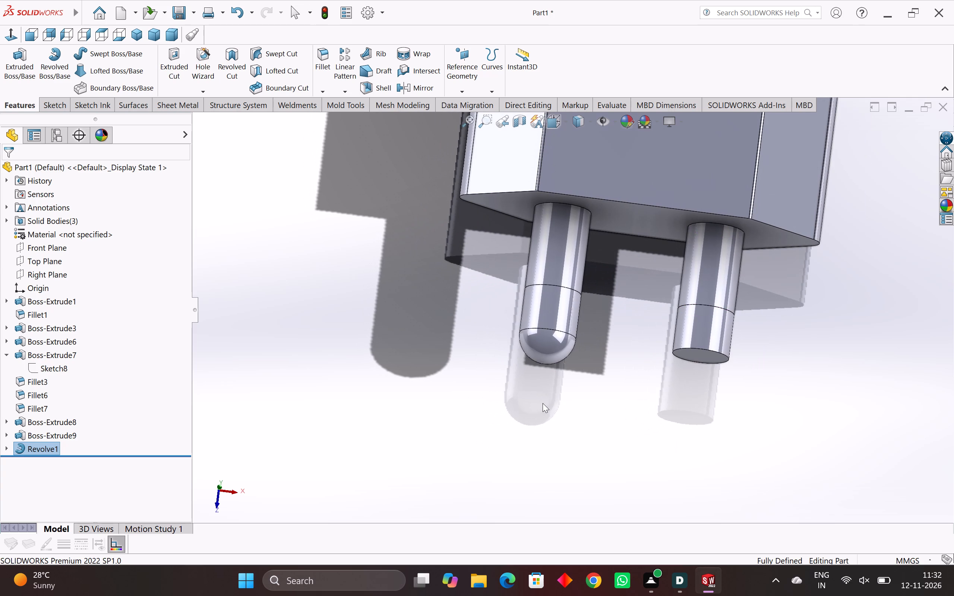
{"action": "right_click", "coordinate": [546, 334]}
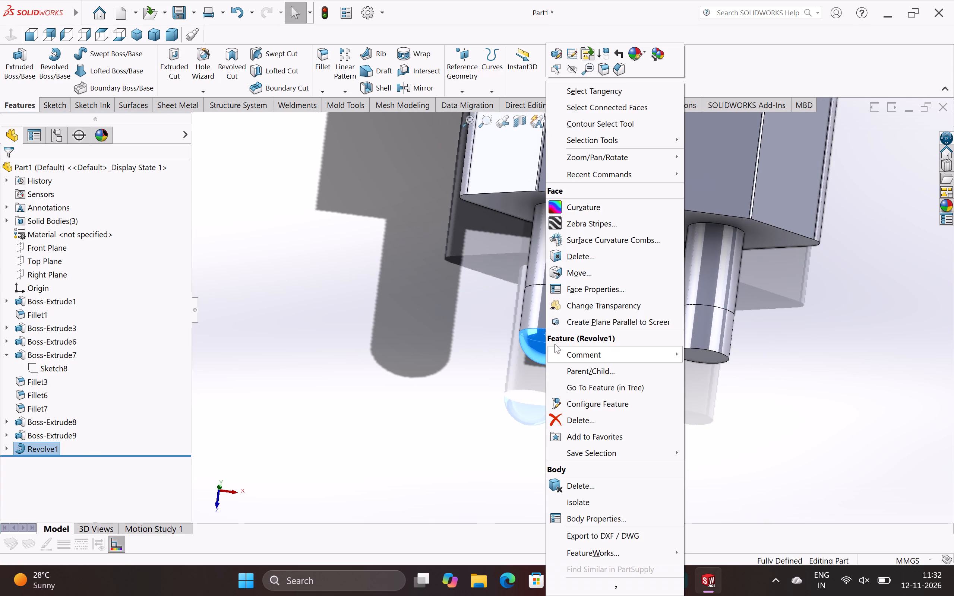
{"action": "left_click", "coordinate": [557, 51]}
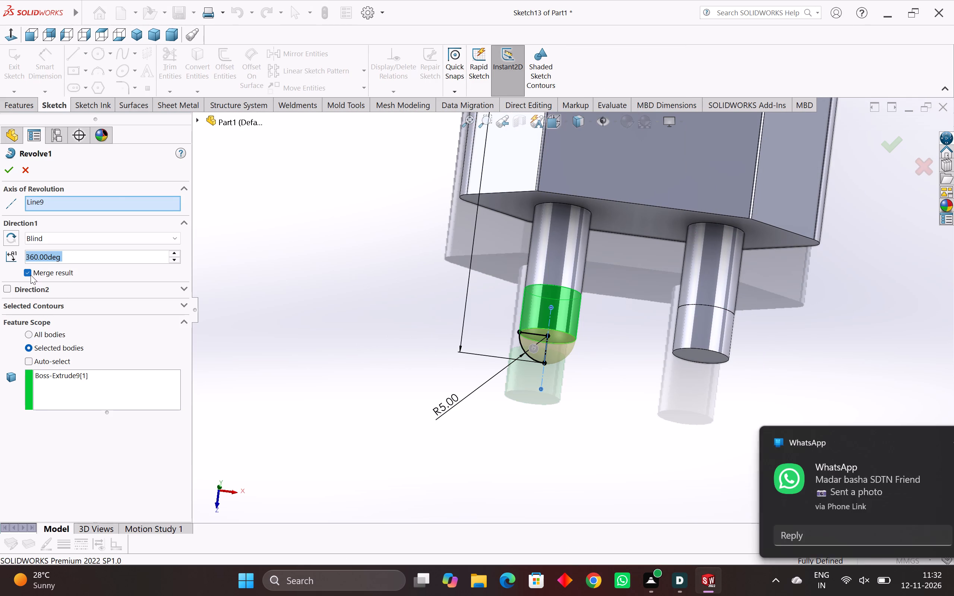
{"action": "left_click", "coordinate": [26, 274]}
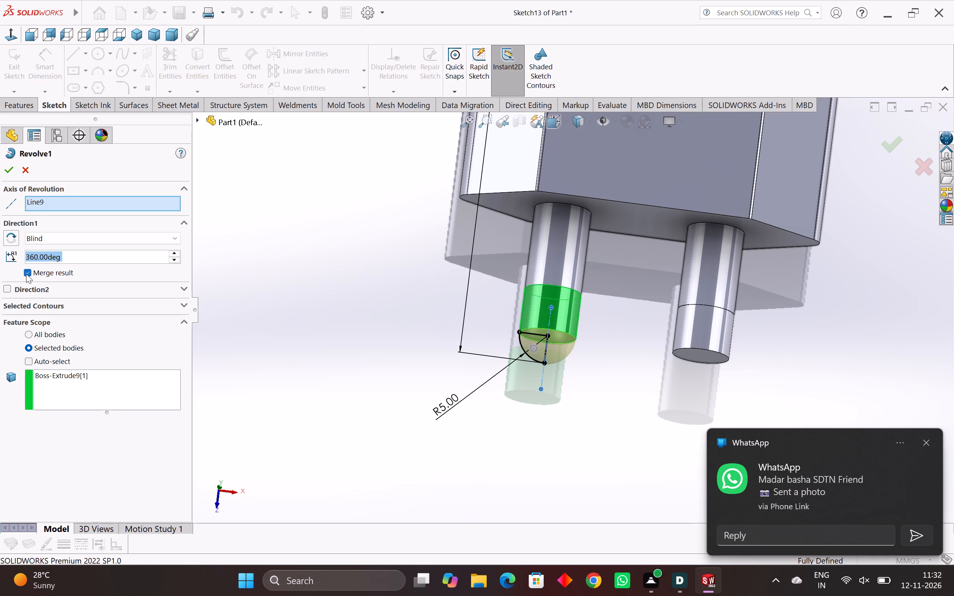
{"action": "left_click", "coordinate": [26, 274]}
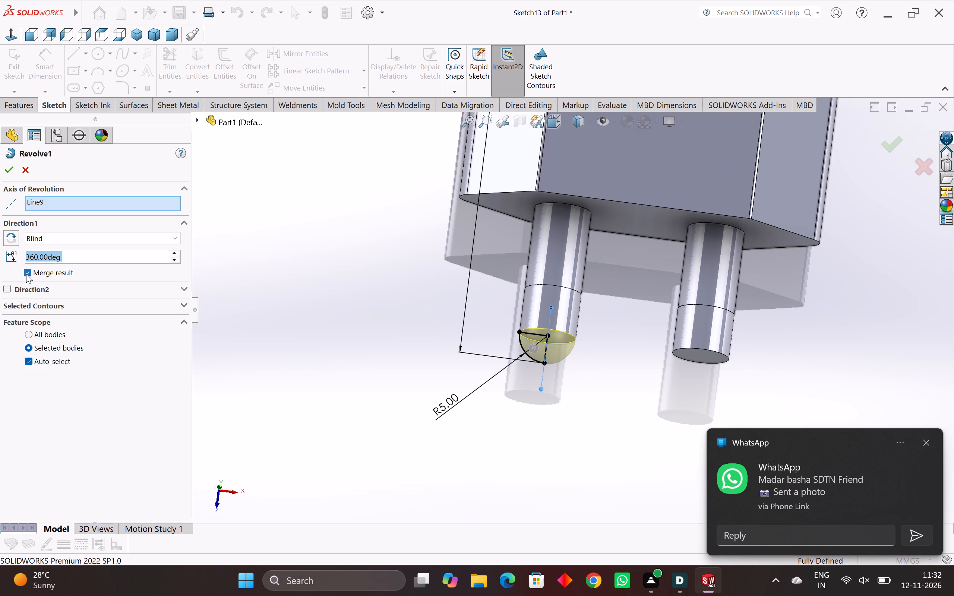
{"action": "left_click", "coordinate": [10, 172]}
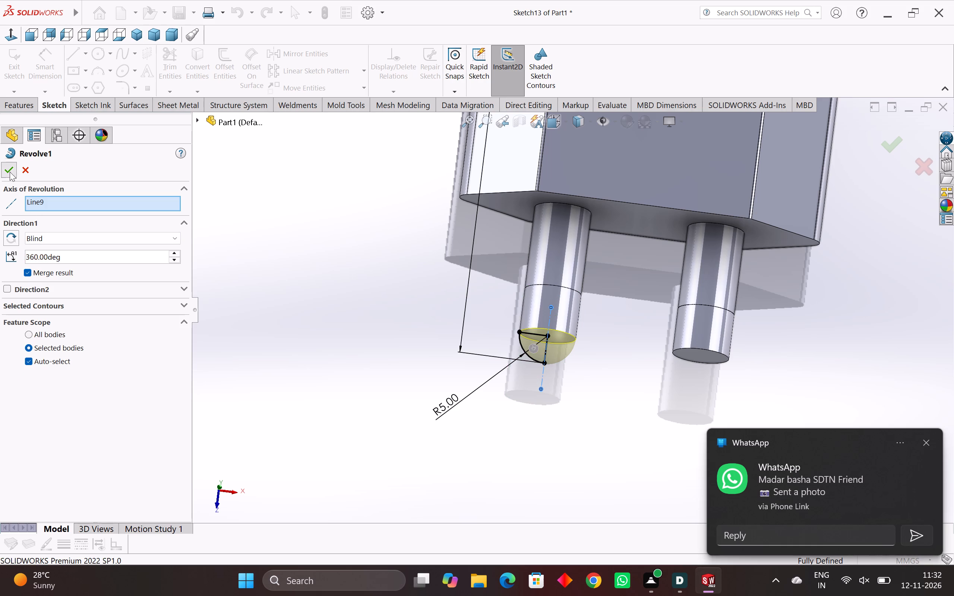
{"action": "scroll", "coordinate": [562, 352], "scroll_direction": "down", "scroll_amount": 1}
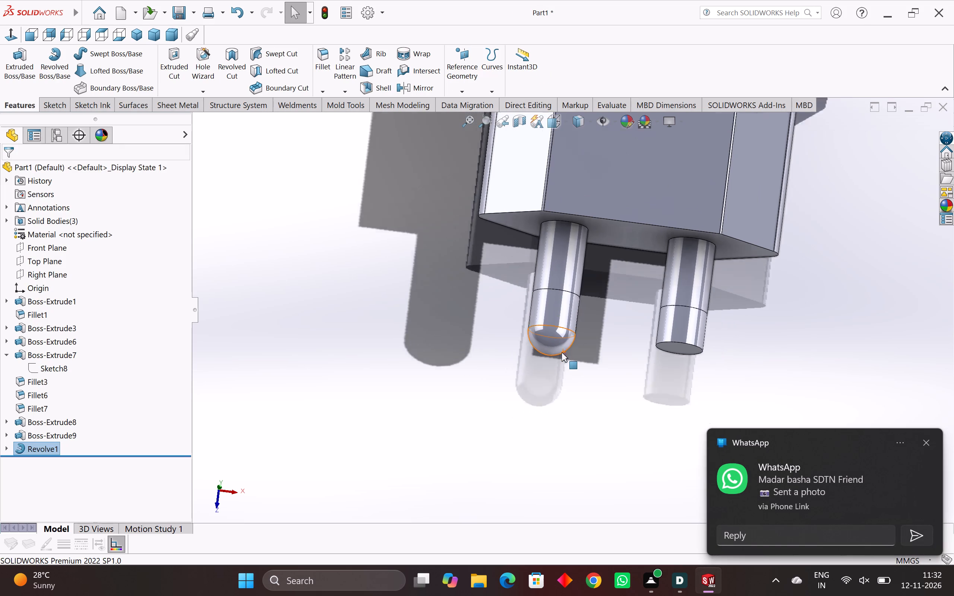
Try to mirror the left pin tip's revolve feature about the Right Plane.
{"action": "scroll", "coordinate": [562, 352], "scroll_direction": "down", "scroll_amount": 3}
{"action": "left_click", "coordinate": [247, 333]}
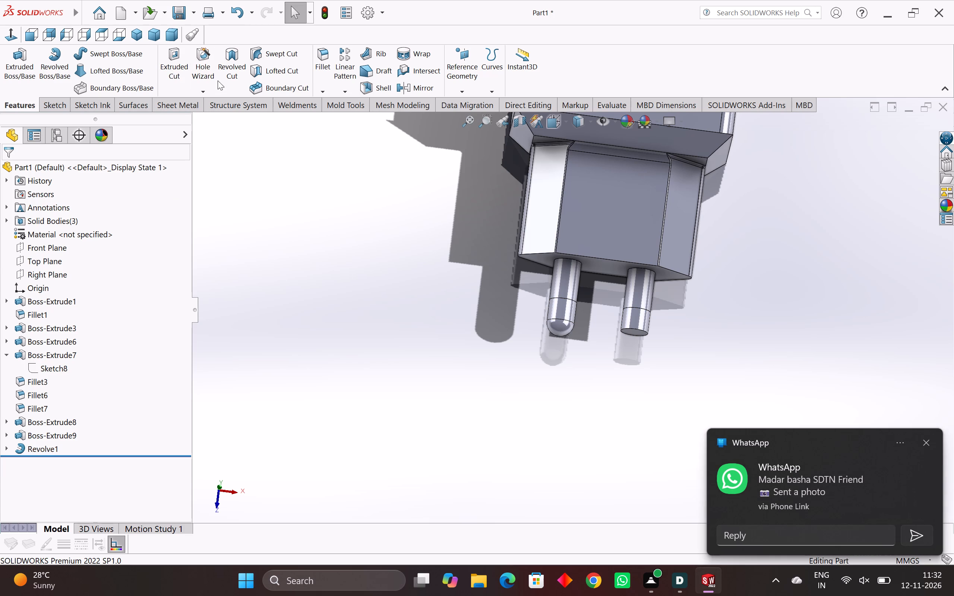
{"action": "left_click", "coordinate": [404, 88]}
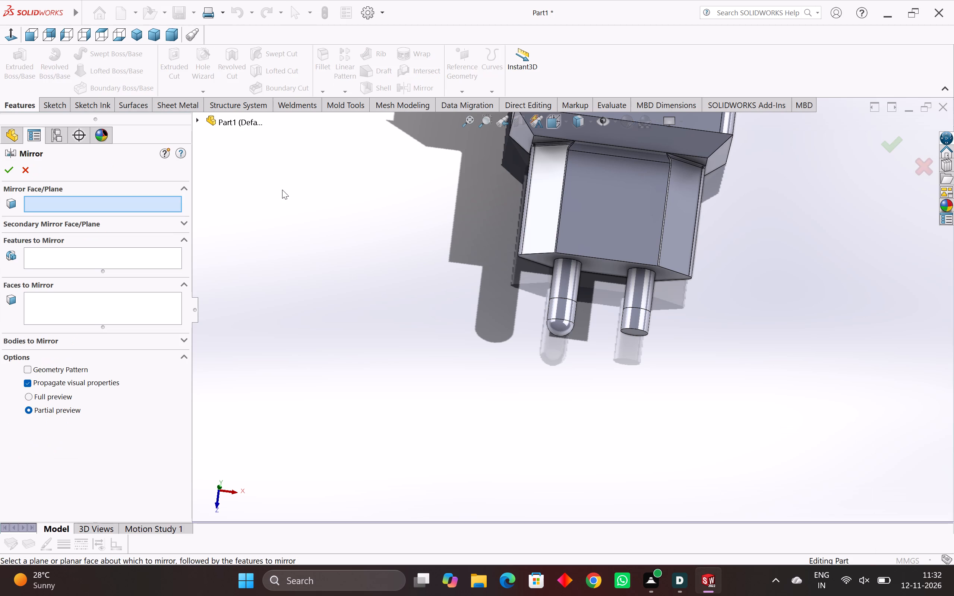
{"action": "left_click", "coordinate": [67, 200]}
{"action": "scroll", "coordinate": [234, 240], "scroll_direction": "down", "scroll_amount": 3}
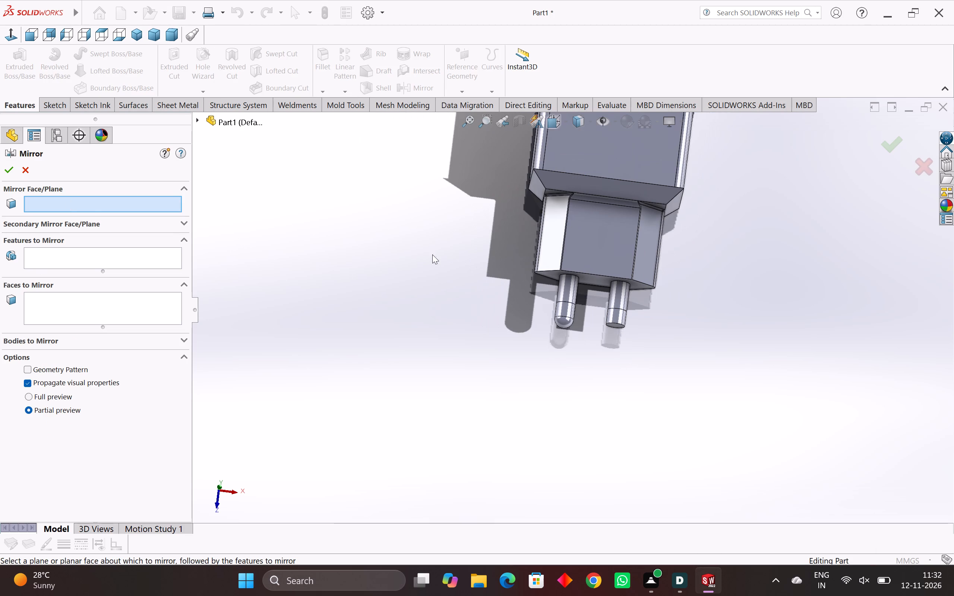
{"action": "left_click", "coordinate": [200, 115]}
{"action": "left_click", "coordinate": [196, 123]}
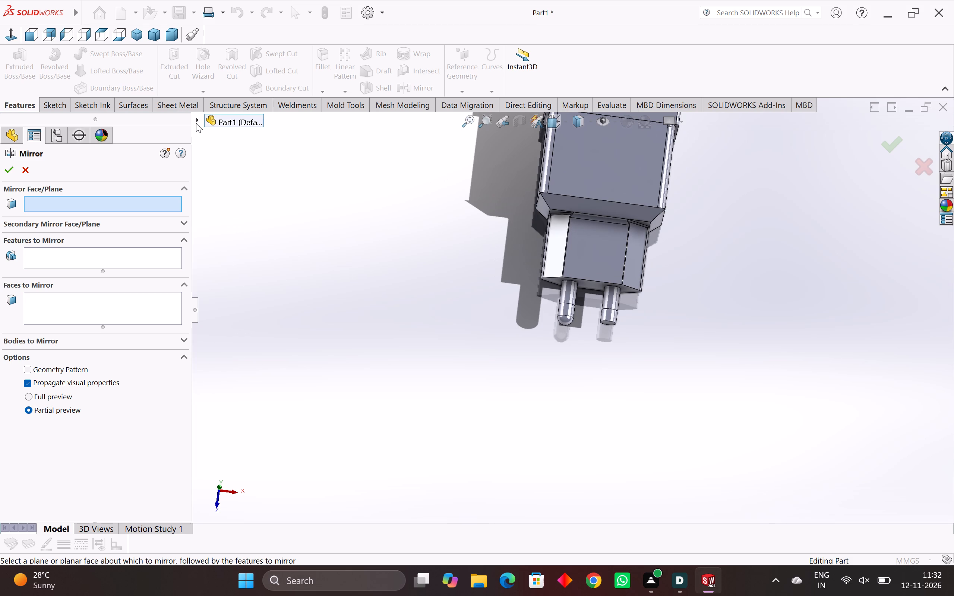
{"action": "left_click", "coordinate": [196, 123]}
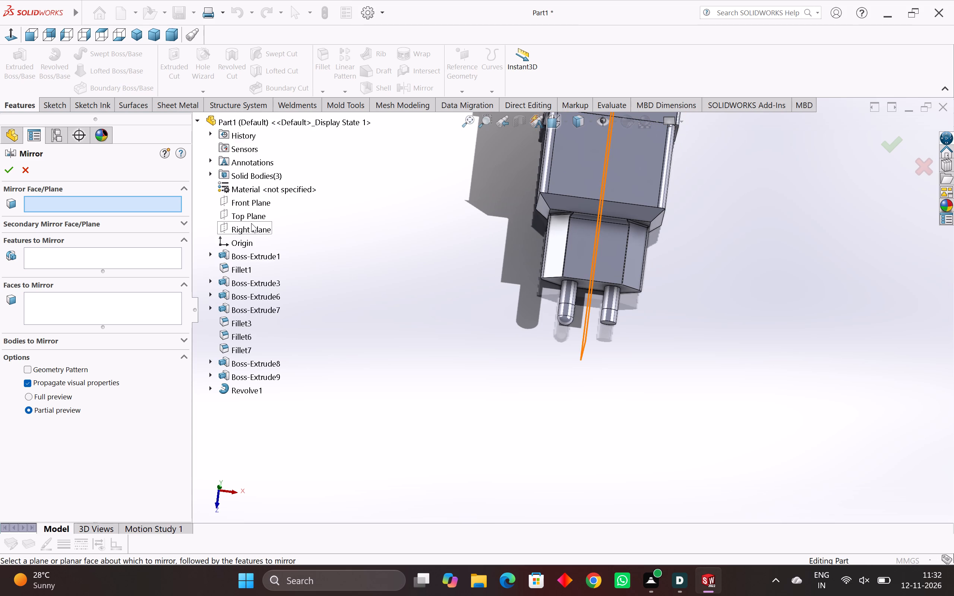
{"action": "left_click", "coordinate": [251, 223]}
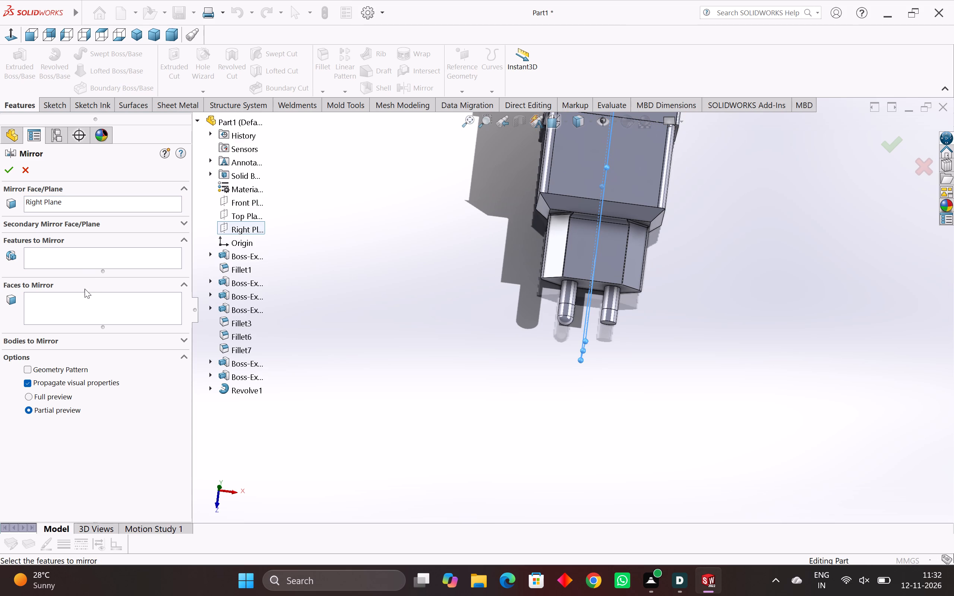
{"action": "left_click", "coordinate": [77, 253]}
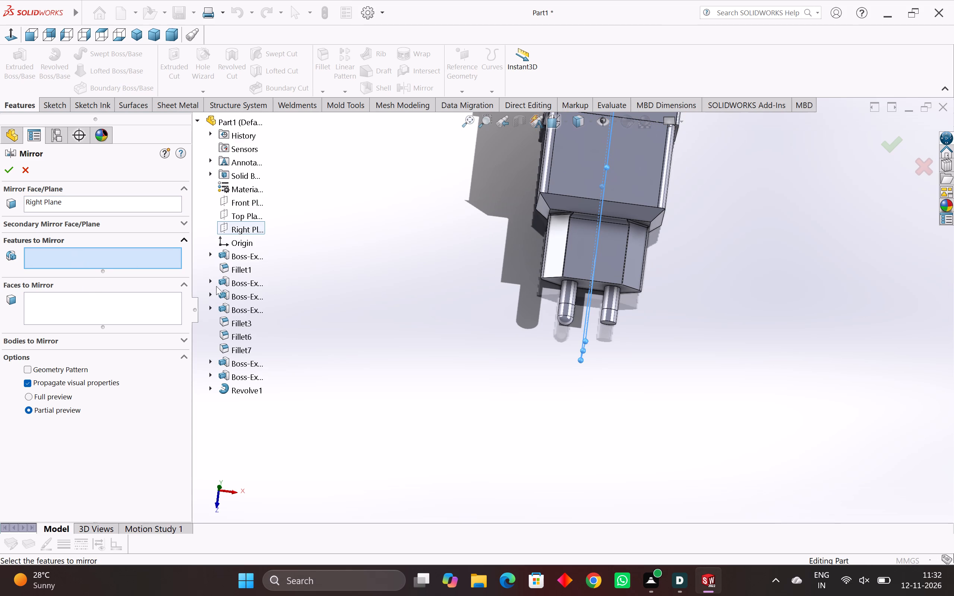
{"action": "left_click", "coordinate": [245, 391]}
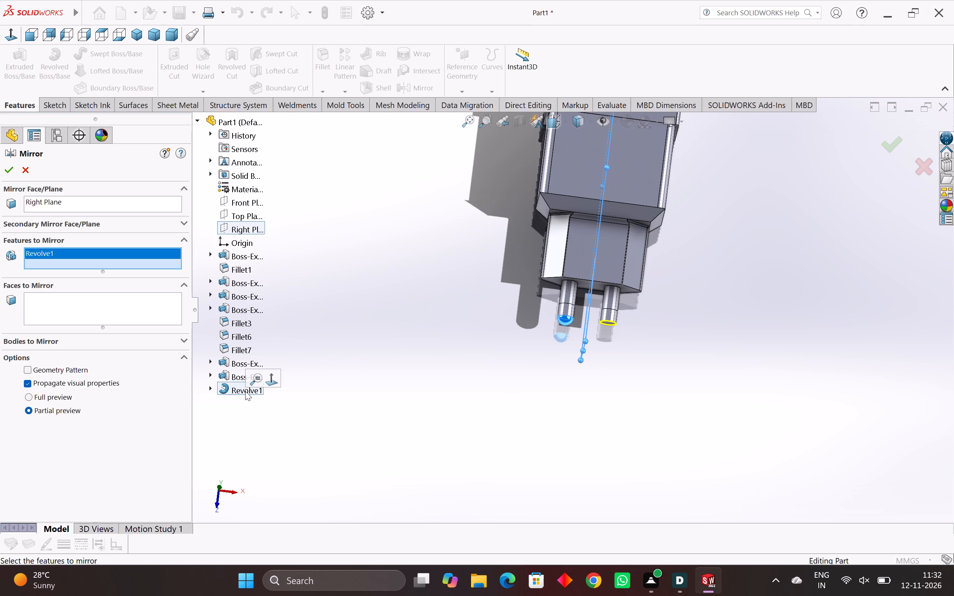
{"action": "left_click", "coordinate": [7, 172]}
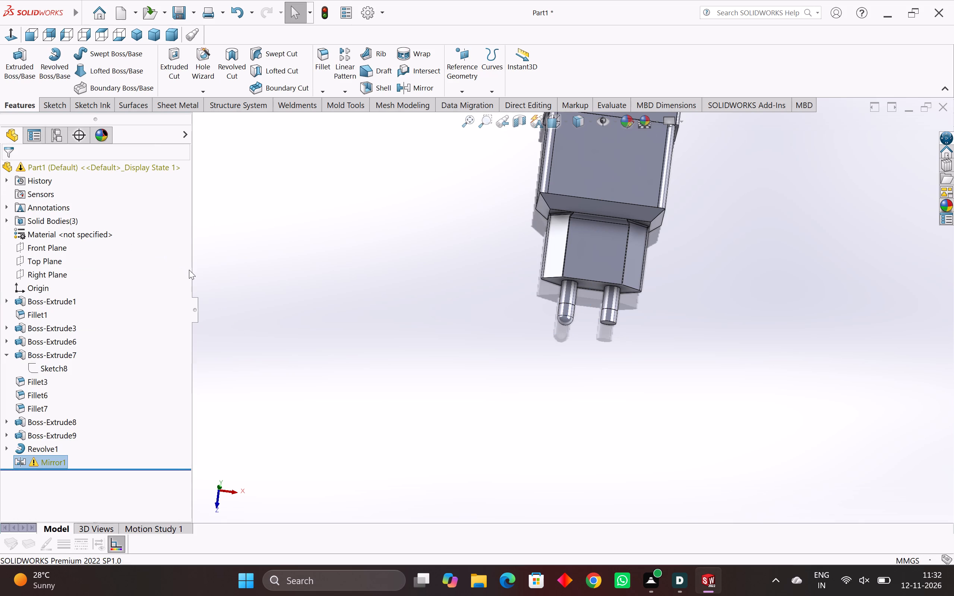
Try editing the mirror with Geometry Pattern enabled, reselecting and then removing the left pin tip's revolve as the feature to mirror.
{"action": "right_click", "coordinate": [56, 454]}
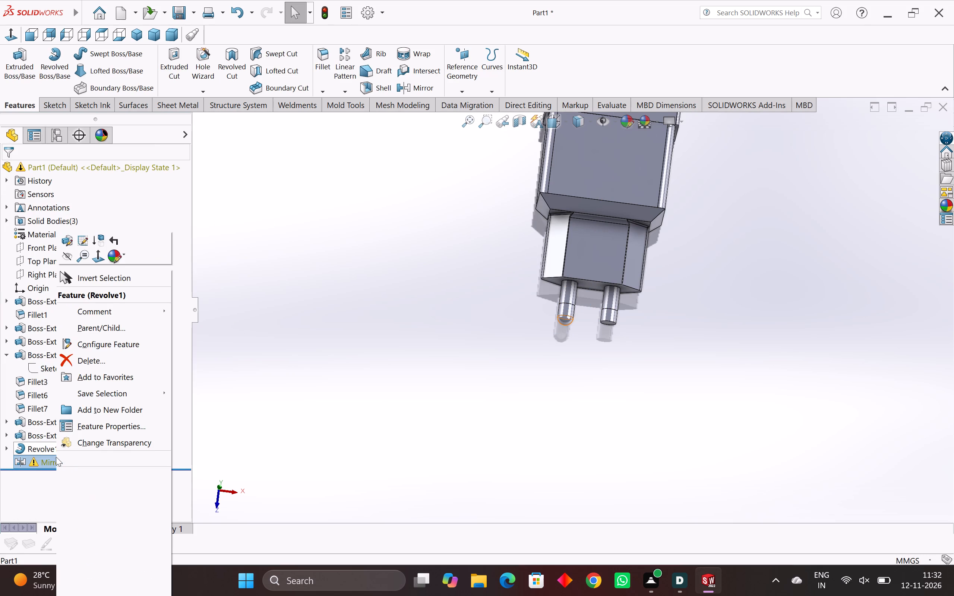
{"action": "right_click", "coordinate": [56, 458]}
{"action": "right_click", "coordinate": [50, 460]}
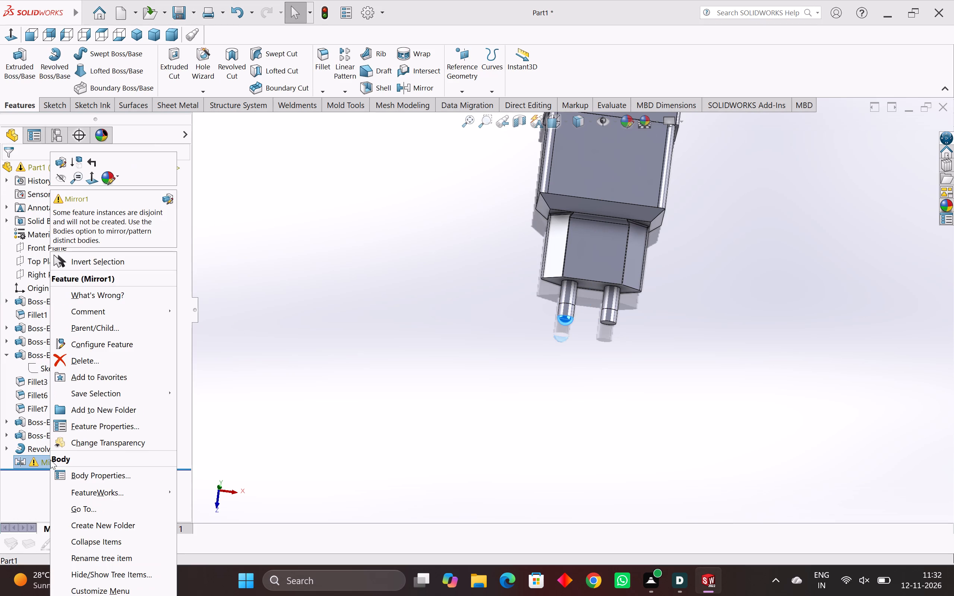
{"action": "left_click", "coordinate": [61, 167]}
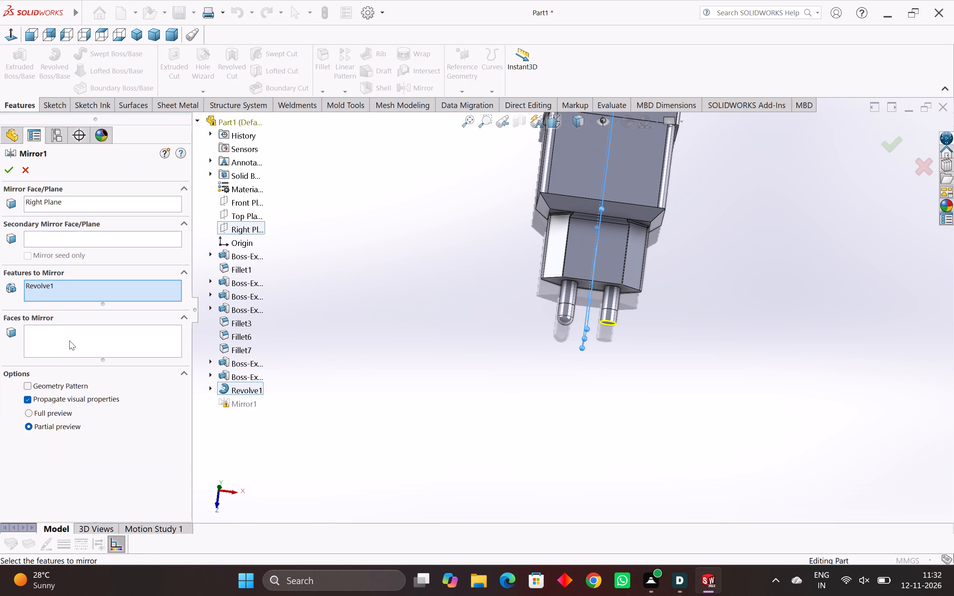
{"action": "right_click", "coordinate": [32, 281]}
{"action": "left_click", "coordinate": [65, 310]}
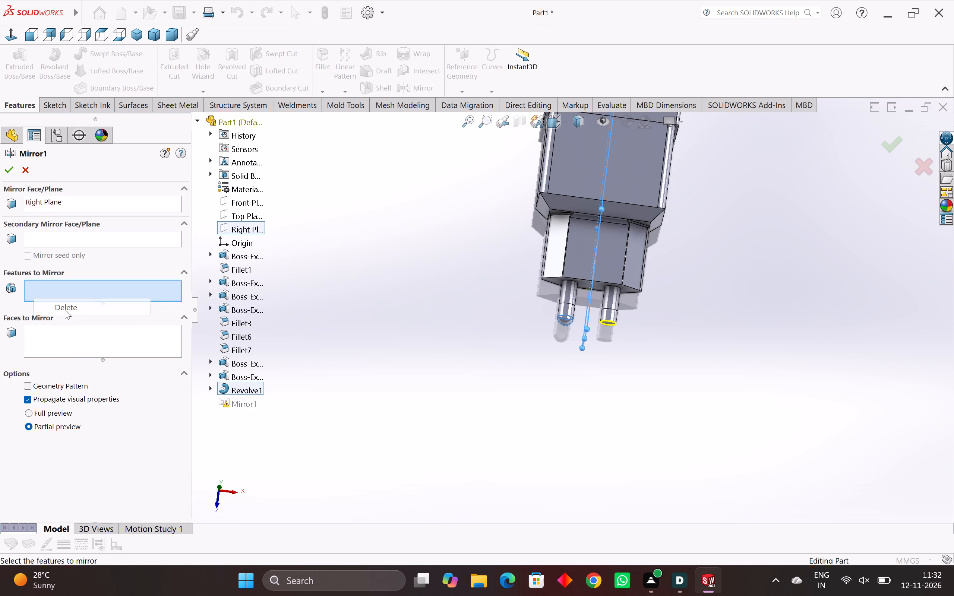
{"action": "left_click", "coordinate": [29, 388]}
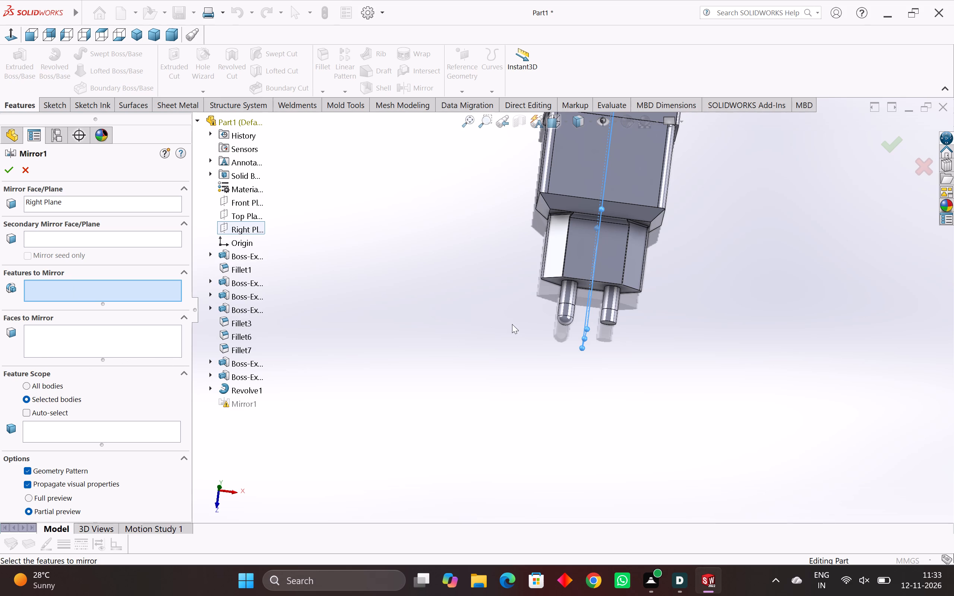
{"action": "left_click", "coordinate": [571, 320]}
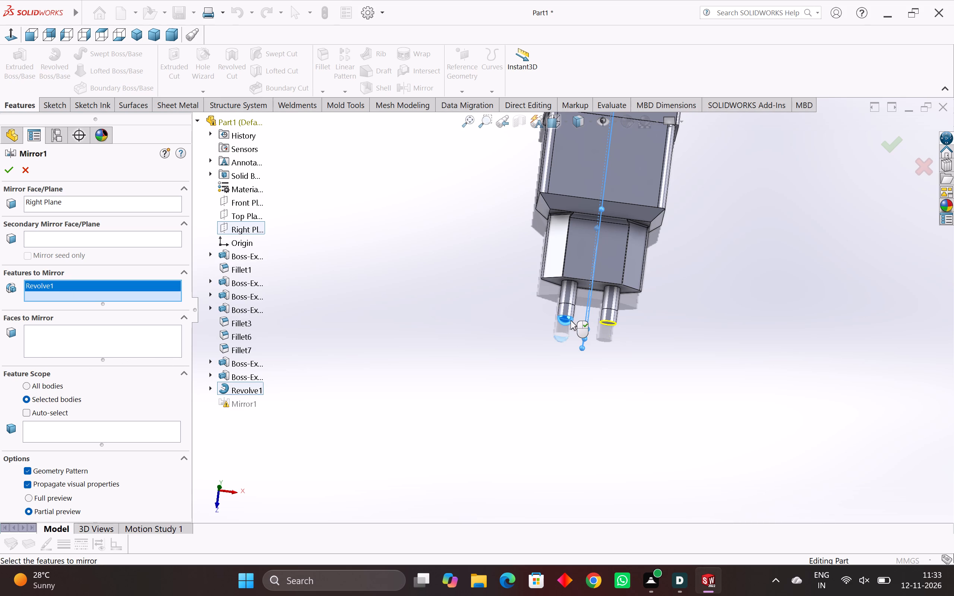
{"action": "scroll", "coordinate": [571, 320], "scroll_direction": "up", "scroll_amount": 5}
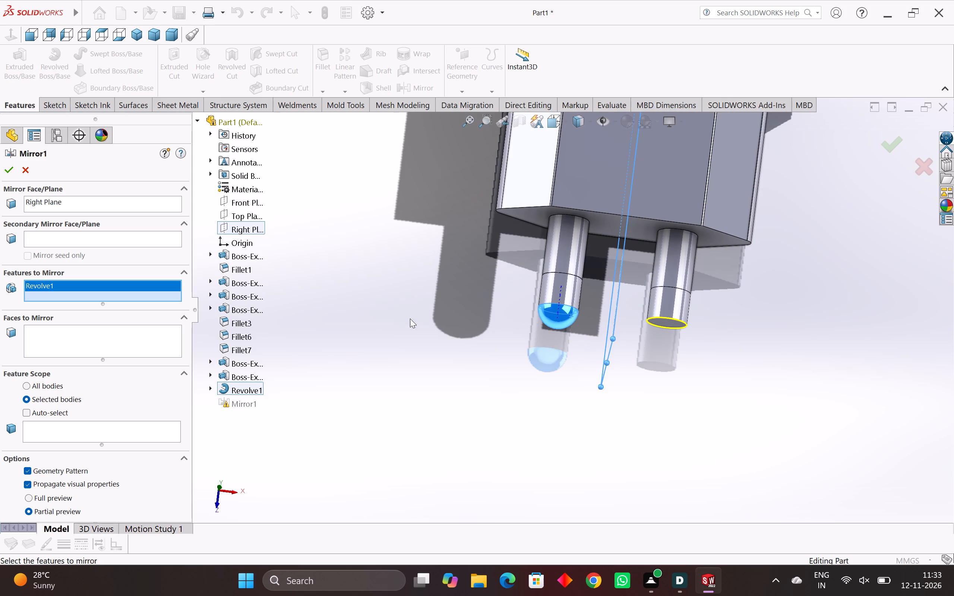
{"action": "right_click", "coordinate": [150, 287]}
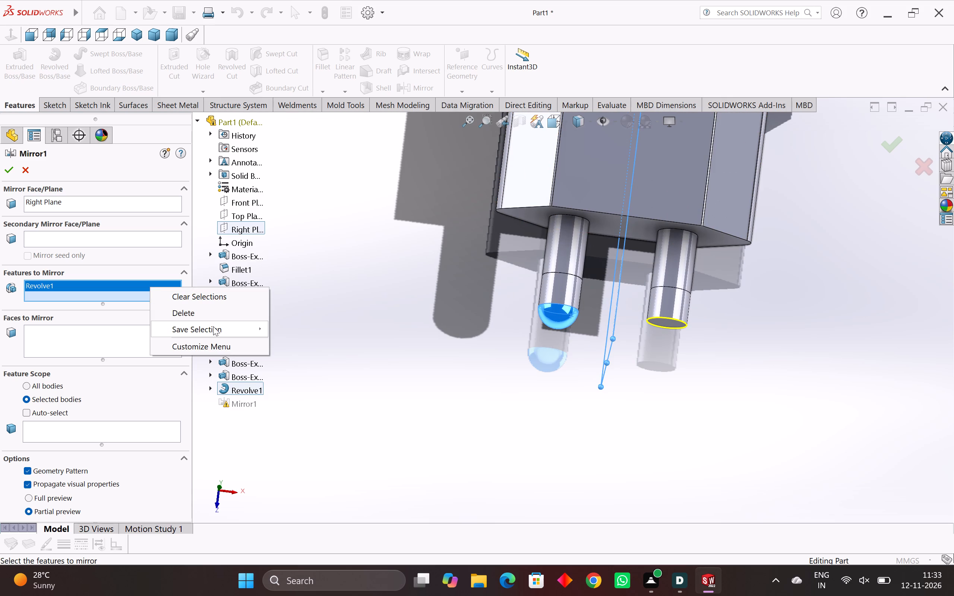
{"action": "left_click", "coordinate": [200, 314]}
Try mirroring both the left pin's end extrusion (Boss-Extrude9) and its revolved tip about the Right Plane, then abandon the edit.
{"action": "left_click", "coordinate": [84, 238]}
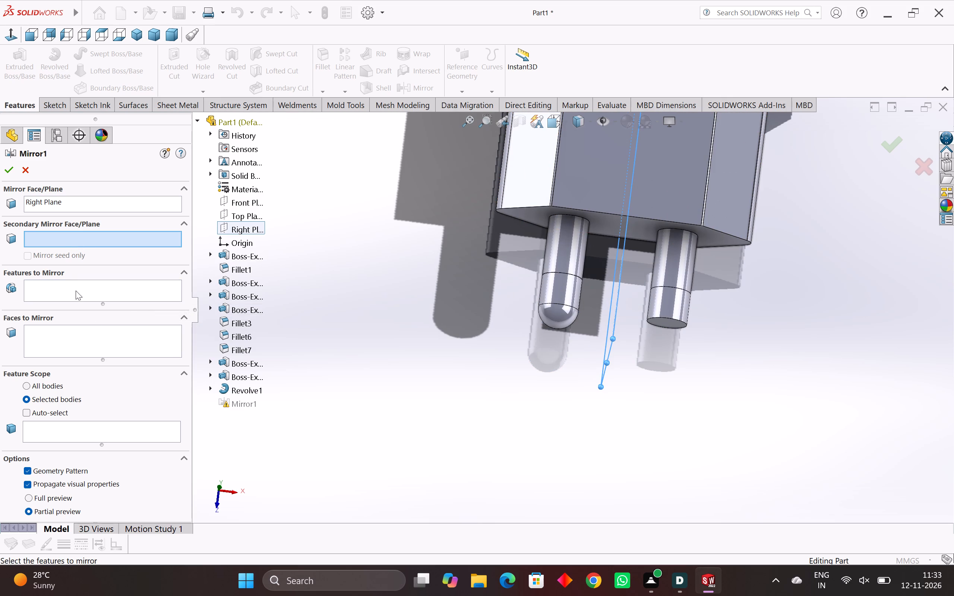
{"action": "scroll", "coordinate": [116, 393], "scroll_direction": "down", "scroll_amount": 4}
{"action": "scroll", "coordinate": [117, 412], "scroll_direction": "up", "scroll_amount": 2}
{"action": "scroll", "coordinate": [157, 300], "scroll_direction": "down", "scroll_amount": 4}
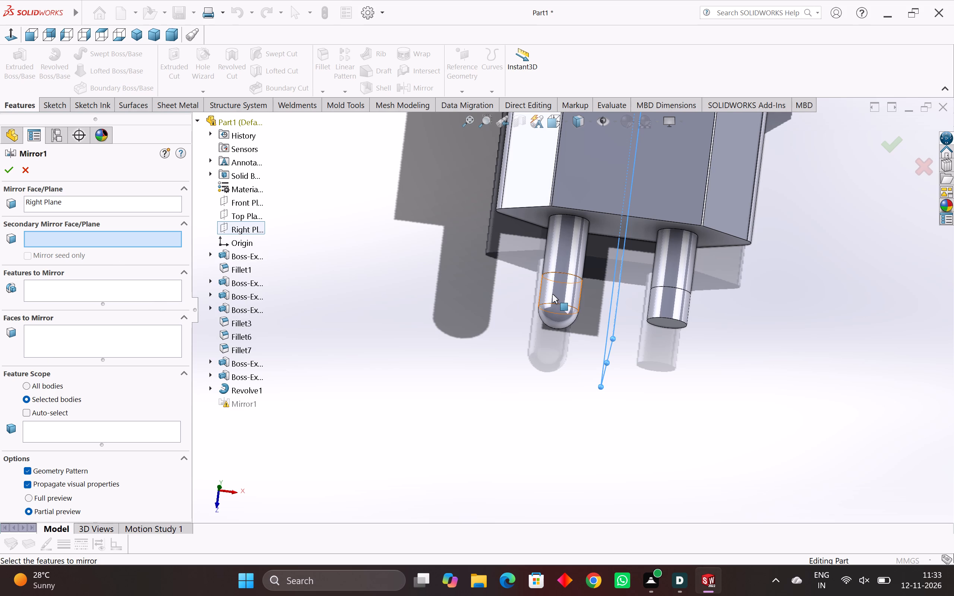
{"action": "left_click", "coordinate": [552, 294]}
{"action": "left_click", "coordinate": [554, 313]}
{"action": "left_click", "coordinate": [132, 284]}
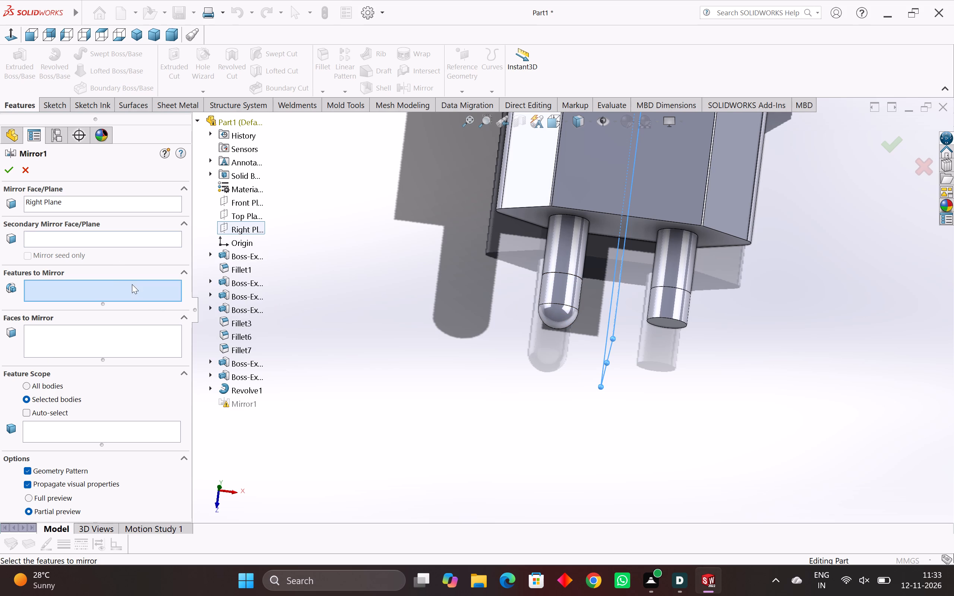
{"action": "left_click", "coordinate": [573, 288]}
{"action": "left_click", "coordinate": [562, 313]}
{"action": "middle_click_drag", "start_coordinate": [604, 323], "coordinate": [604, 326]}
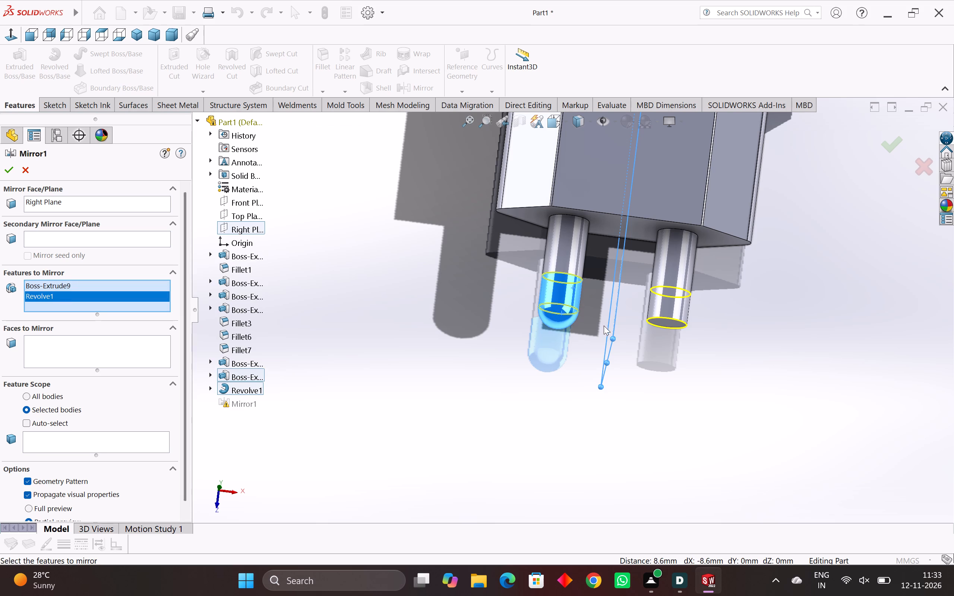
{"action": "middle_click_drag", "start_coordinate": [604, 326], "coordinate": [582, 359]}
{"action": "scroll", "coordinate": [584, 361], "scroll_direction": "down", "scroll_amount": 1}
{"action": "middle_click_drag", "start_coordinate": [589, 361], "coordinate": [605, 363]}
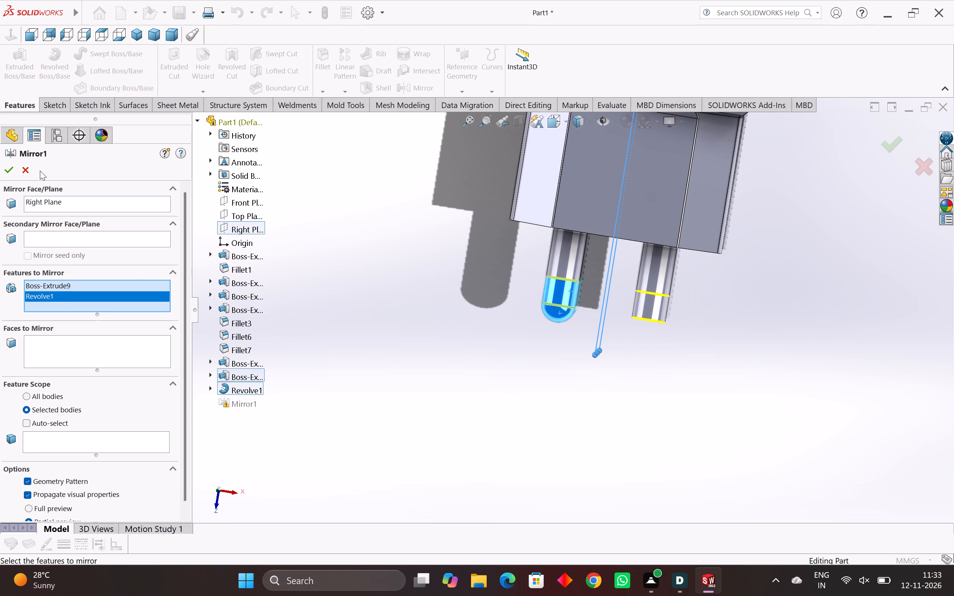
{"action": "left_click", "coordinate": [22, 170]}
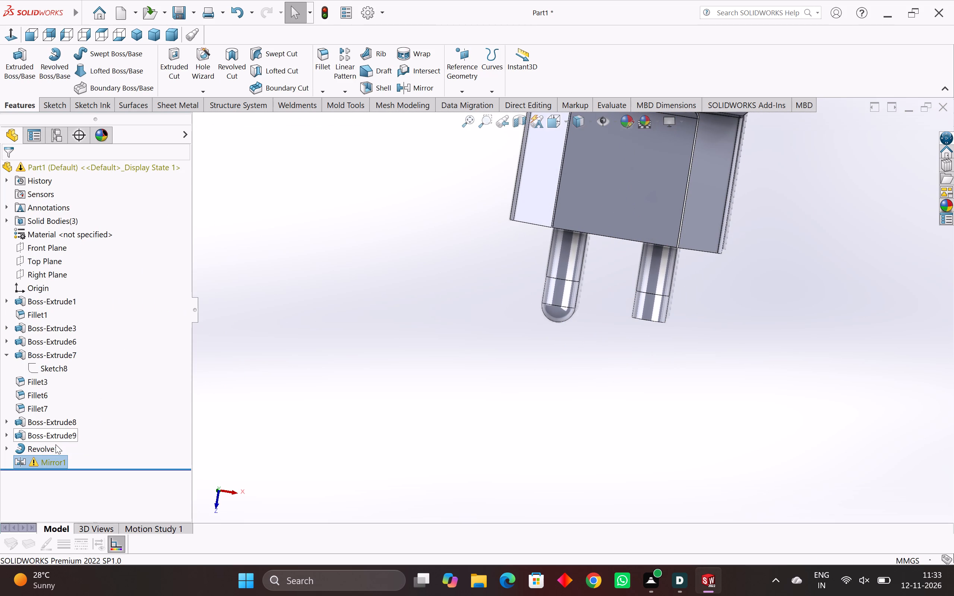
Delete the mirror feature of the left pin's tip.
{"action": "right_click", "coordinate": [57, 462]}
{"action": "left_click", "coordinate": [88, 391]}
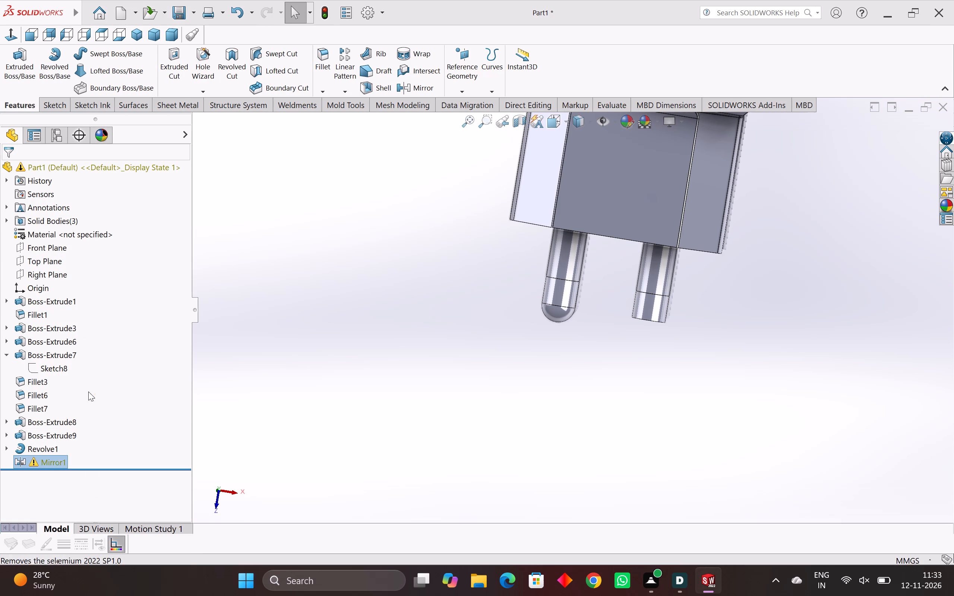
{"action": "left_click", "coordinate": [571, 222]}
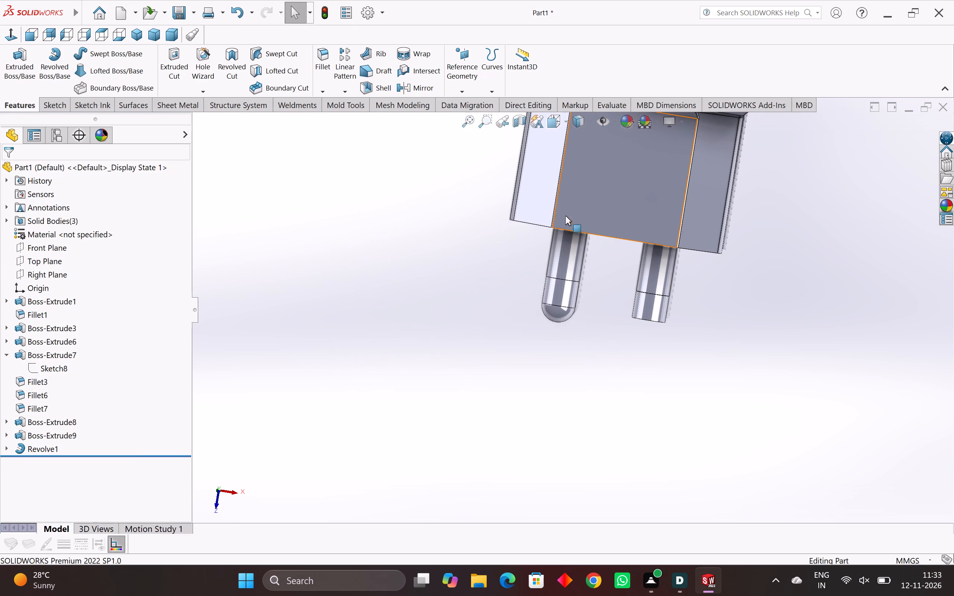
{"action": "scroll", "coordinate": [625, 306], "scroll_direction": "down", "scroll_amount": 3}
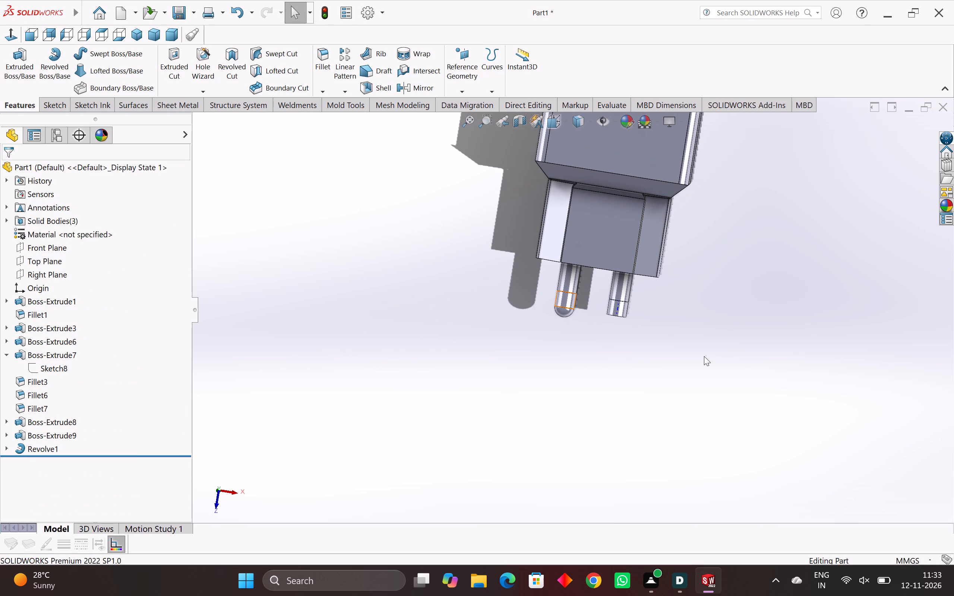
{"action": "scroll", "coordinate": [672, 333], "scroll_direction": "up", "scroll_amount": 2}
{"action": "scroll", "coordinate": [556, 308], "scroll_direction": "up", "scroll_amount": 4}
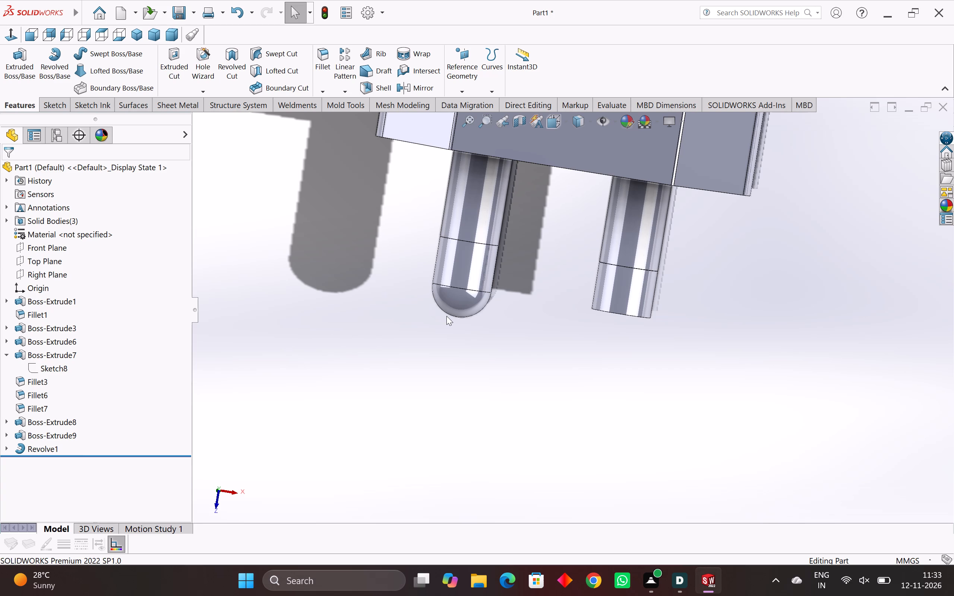
Undo back through the mirror and the left pin tip's revolve to its open quarter-circle profile sketch.
{"action": "key", "text": "ctrl+z"}
{"action": "key", "text": "ctrl+z"}
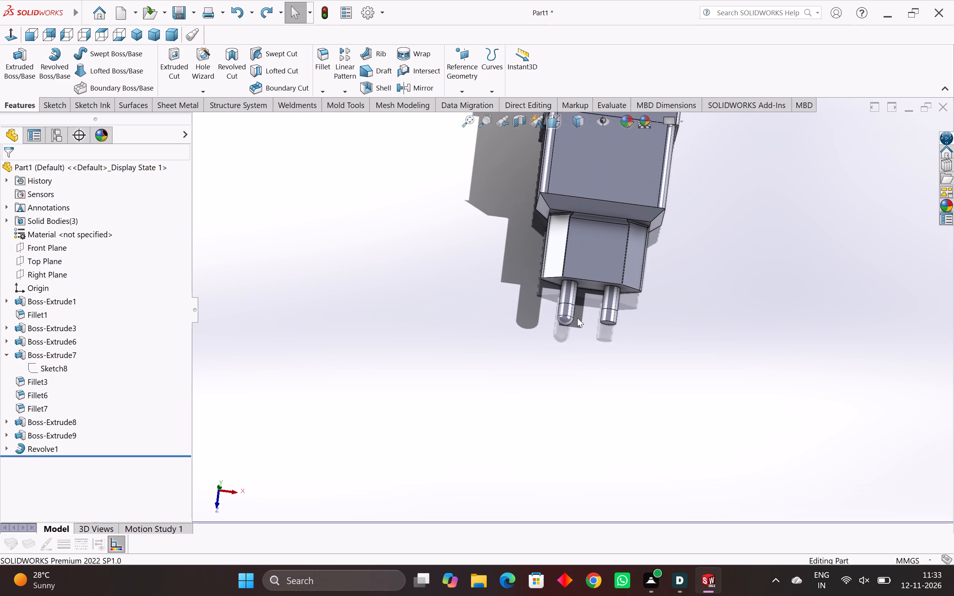
{"action": "key", "text": "ctrl+z"}
{"action": "scroll", "coordinate": [569, 315], "scroll_direction": "up", "scroll_amount": 4, "text": "ctrl"}
{"action": "key", "text": "ctrl+z"}
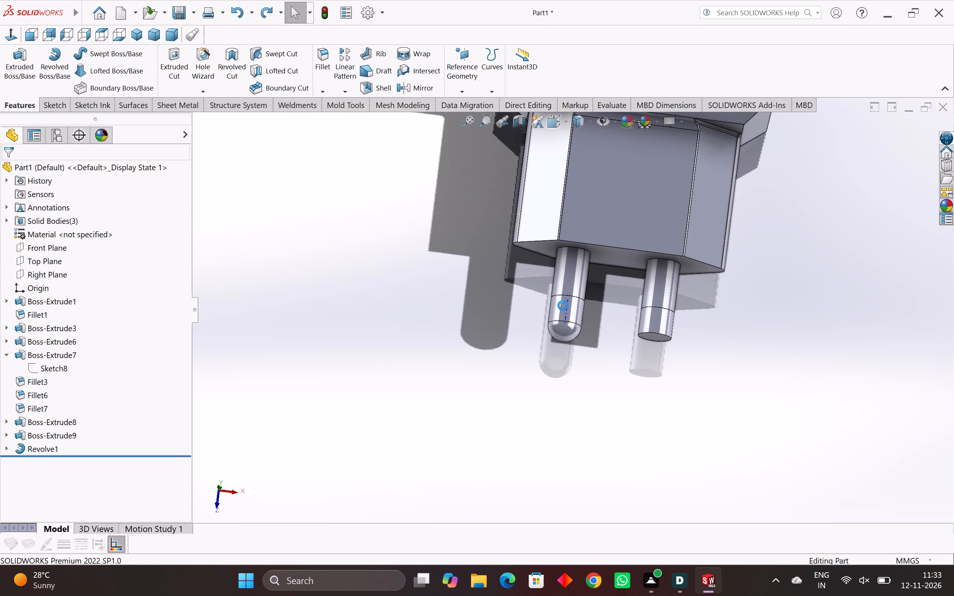
{"action": "scroll", "coordinate": [565, 357], "scroll_direction": "up", "scroll_amount": 6}
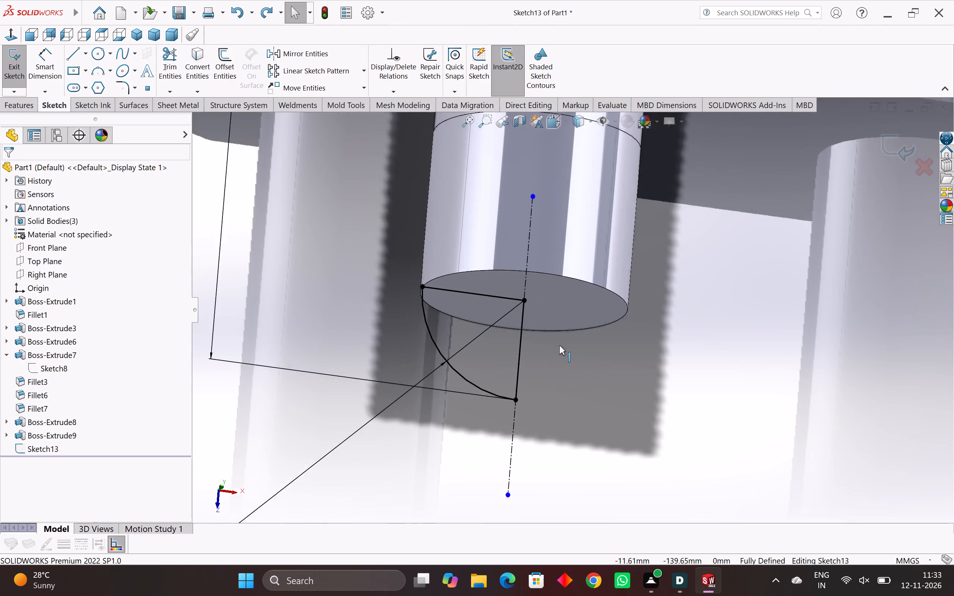
{"action": "scroll", "coordinate": [559, 345], "scroll_direction": "down", "scroll_amount": 16}
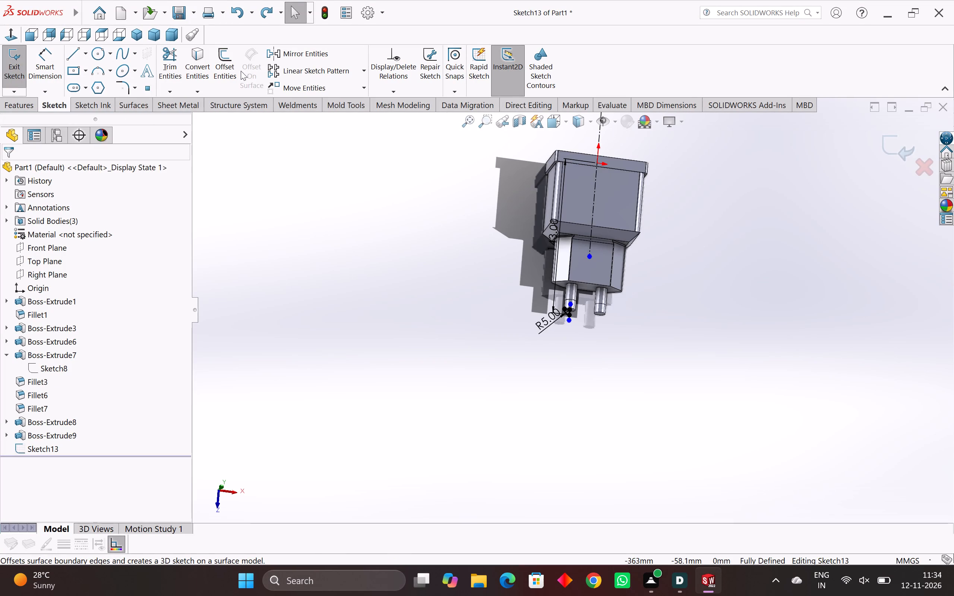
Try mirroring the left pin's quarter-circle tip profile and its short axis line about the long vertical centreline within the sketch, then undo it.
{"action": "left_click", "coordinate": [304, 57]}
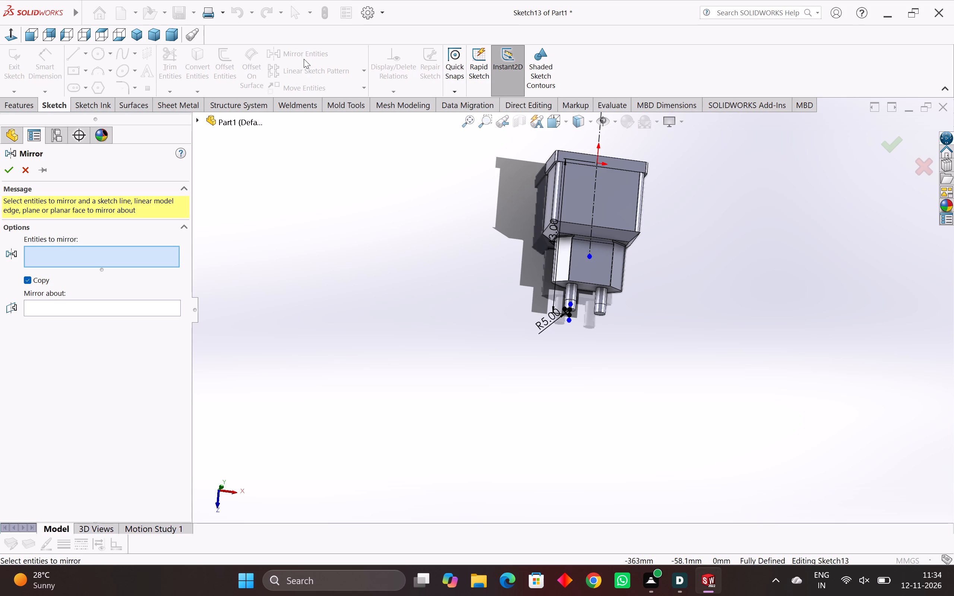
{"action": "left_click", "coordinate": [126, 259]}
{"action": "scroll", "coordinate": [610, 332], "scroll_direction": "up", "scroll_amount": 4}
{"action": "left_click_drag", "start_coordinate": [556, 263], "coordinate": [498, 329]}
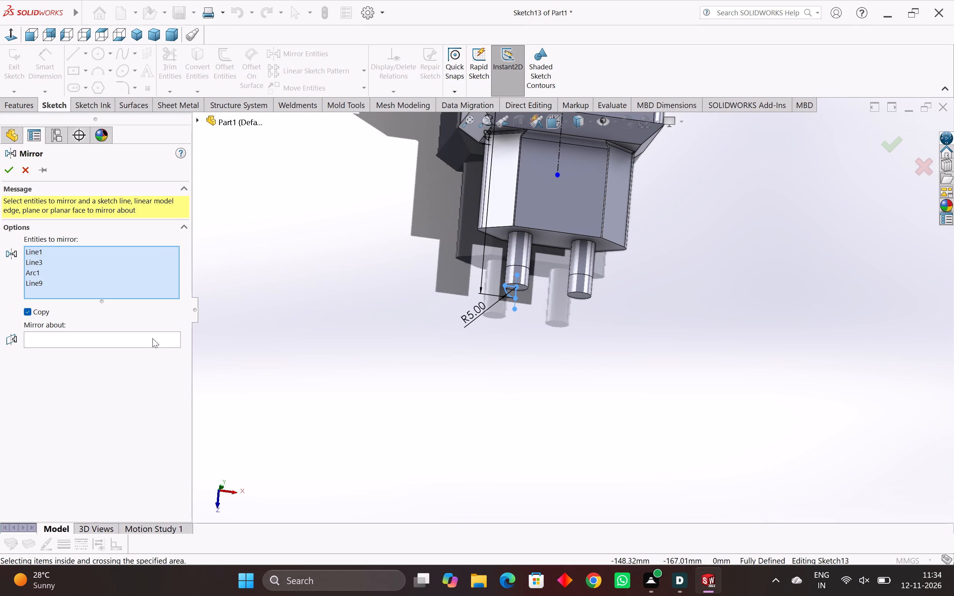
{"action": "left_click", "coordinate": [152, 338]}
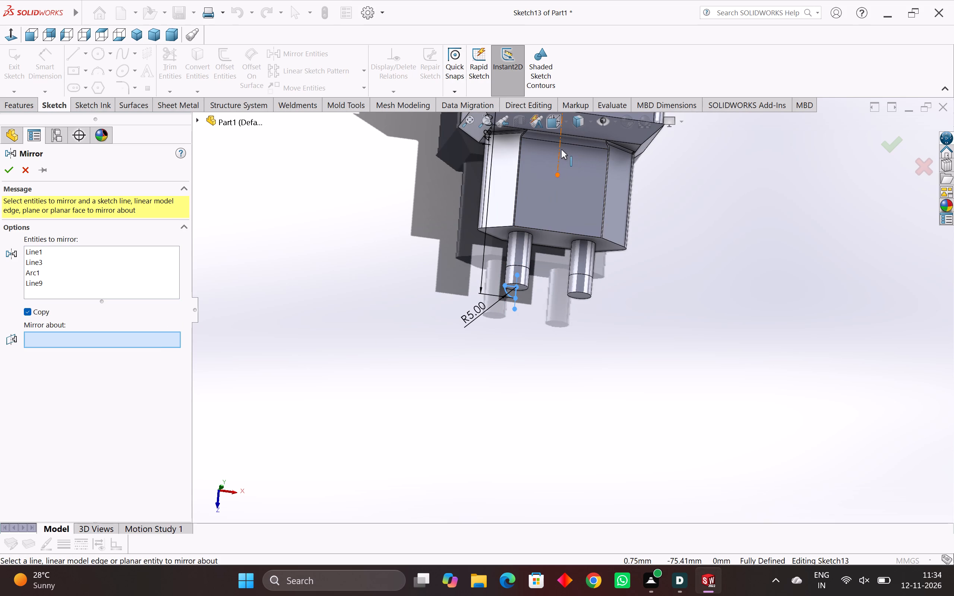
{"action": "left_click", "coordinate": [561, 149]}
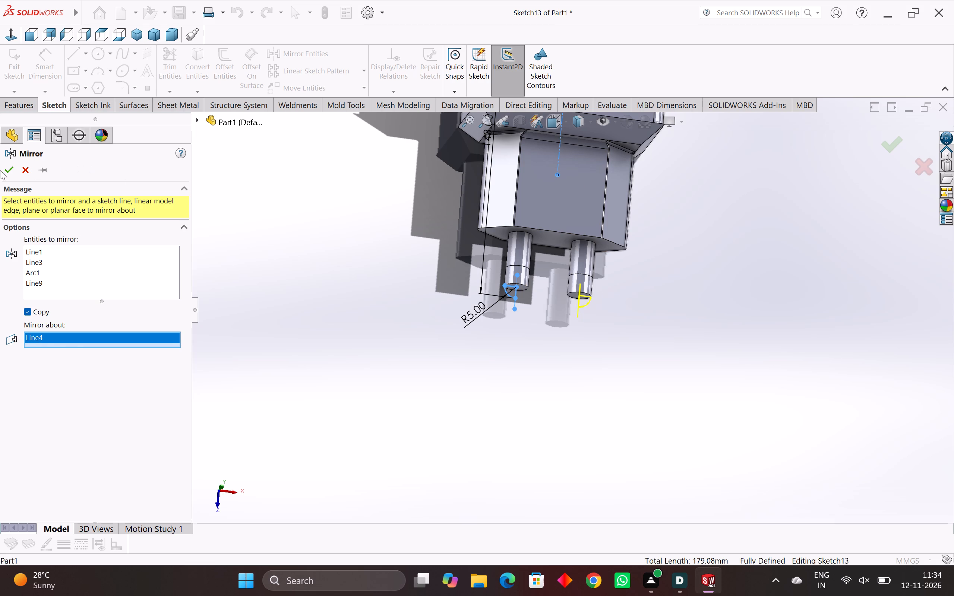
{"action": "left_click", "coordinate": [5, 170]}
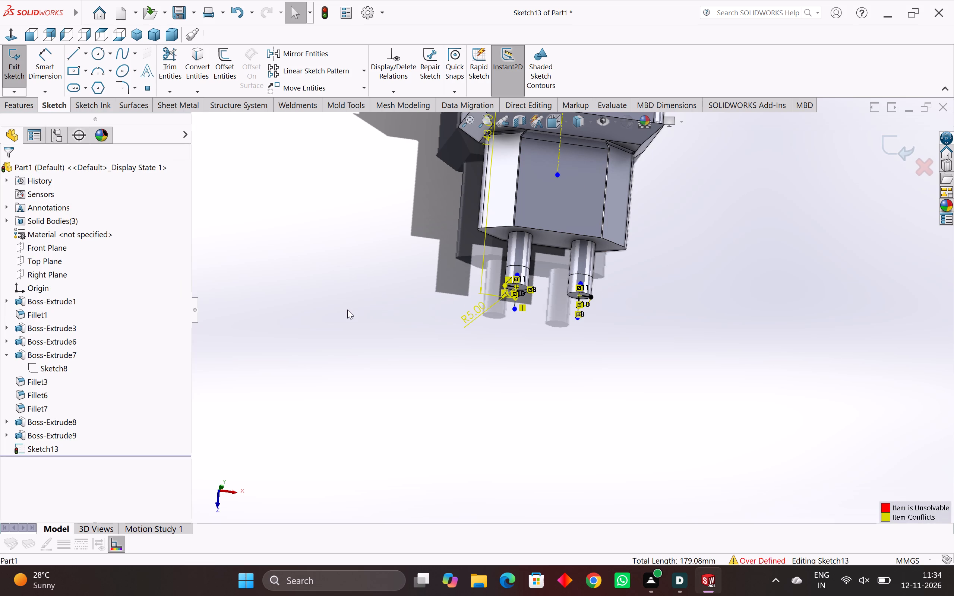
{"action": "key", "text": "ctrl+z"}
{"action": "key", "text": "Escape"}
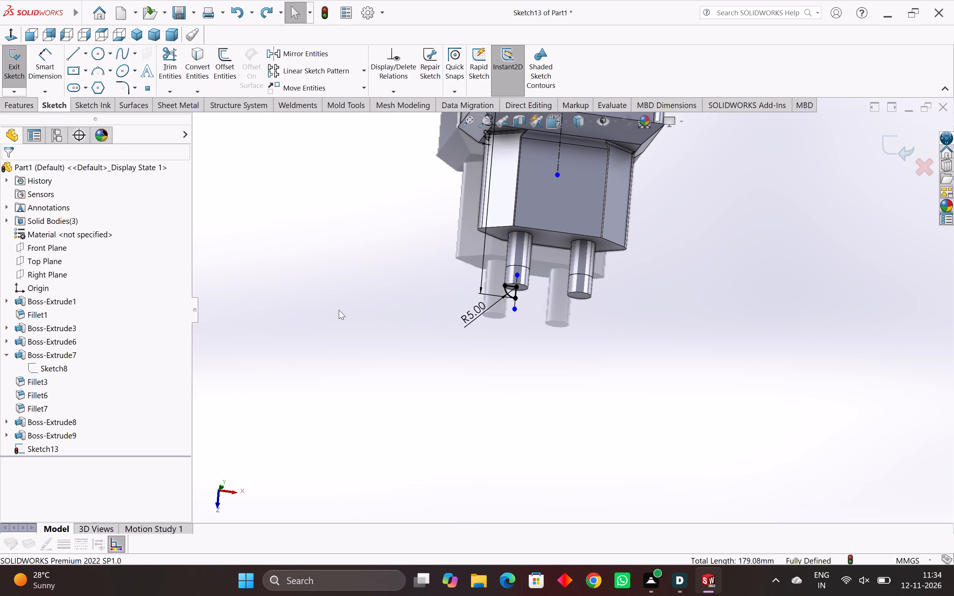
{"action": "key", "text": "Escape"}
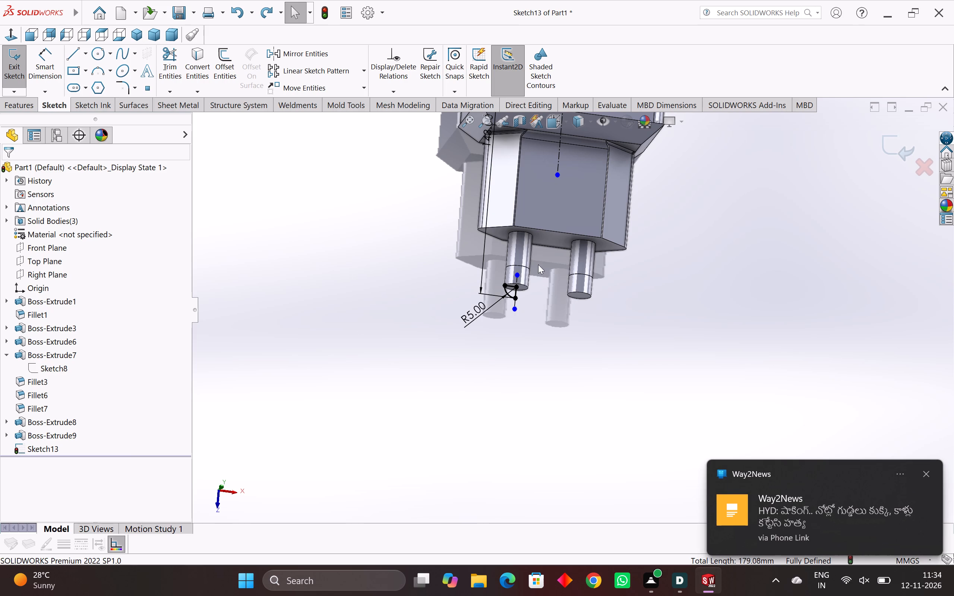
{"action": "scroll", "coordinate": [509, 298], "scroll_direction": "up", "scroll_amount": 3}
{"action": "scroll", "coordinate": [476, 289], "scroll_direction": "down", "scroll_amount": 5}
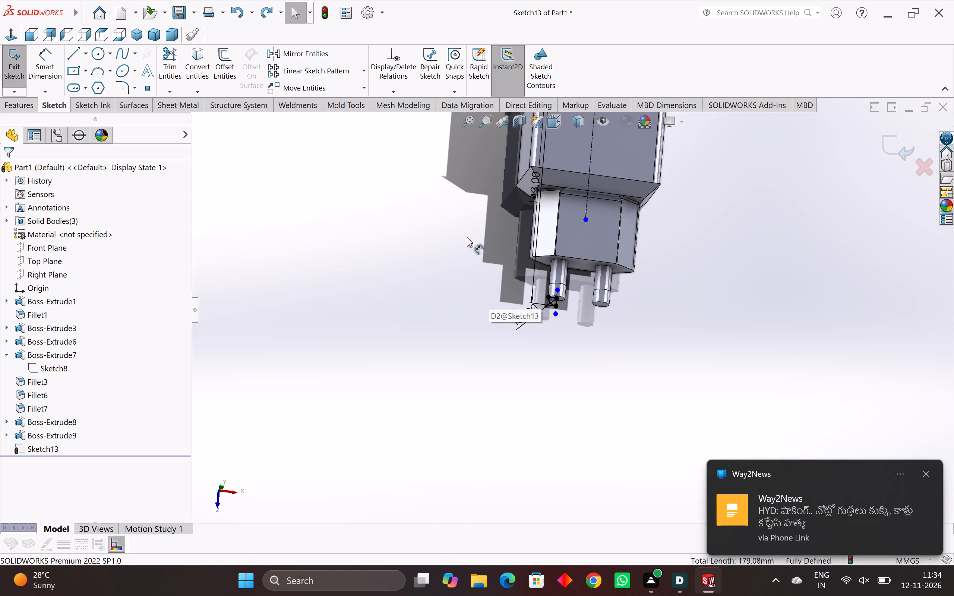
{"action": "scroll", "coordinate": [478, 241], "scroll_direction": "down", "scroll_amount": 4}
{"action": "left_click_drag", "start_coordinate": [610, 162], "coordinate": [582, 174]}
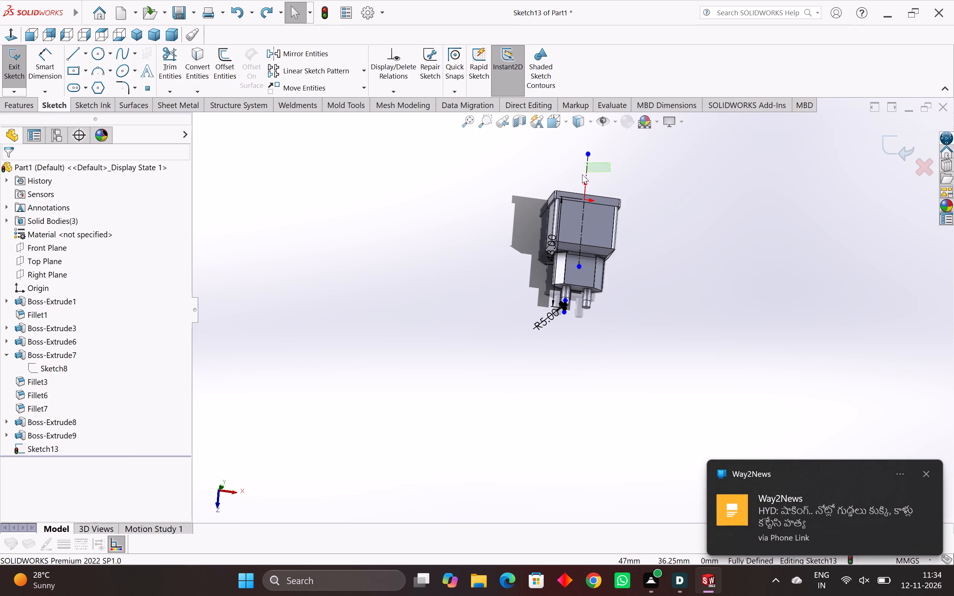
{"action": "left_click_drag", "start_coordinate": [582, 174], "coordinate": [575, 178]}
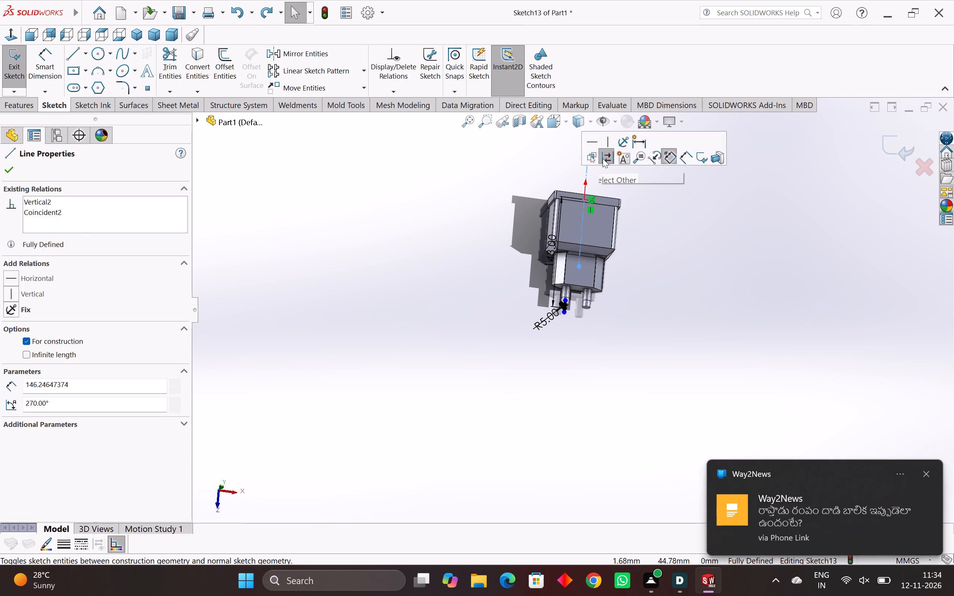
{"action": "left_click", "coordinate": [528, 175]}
Revolve the quarter-circle profile 360 degrees about the left pin's short centreline, with Merge result on, to round the pin's tip.
{"action": "scroll", "coordinate": [582, 311], "scroll_direction": "up", "scroll_amount": 8}
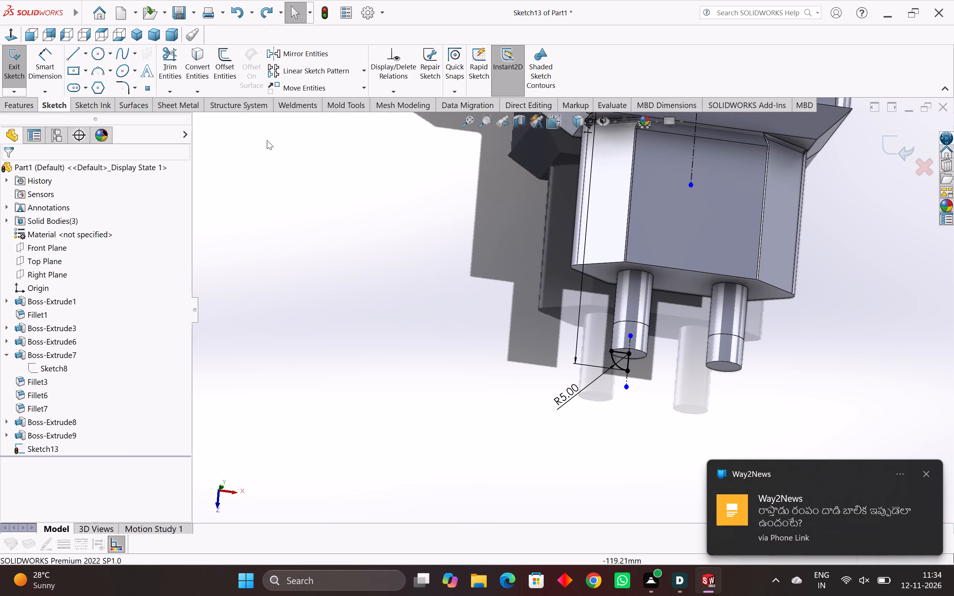
{"action": "left_click", "coordinate": [26, 104]}
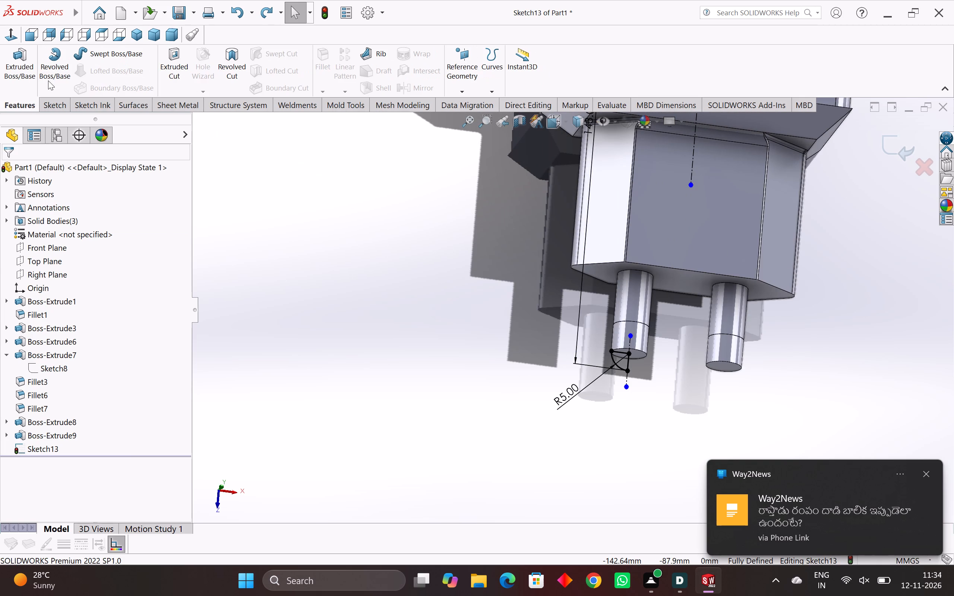
{"action": "left_click", "coordinate": [59, 58]}
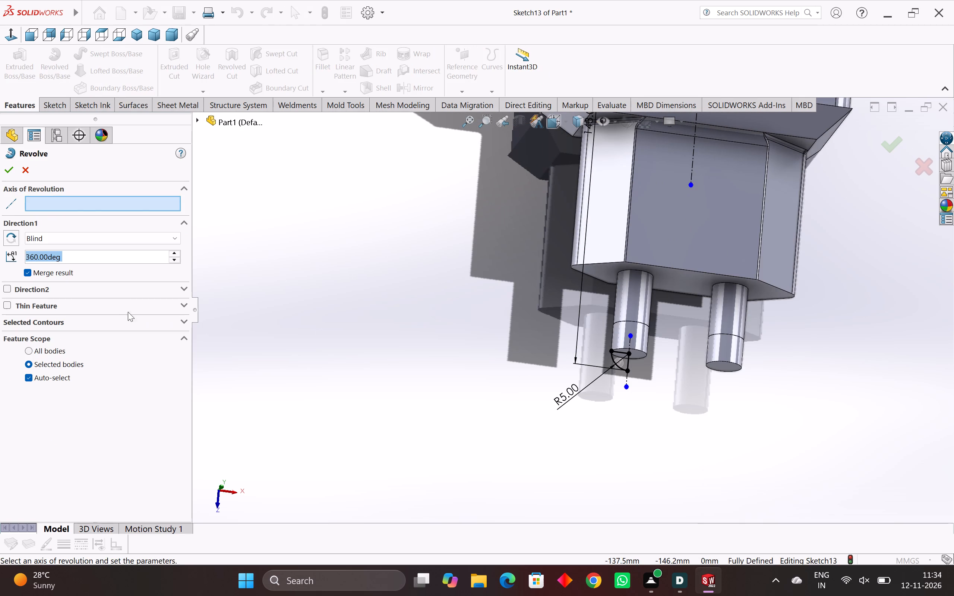
{"action": "scroll", "coordinate": [650, 338], "scroll_direction": "up", "scroll_amount": 4}
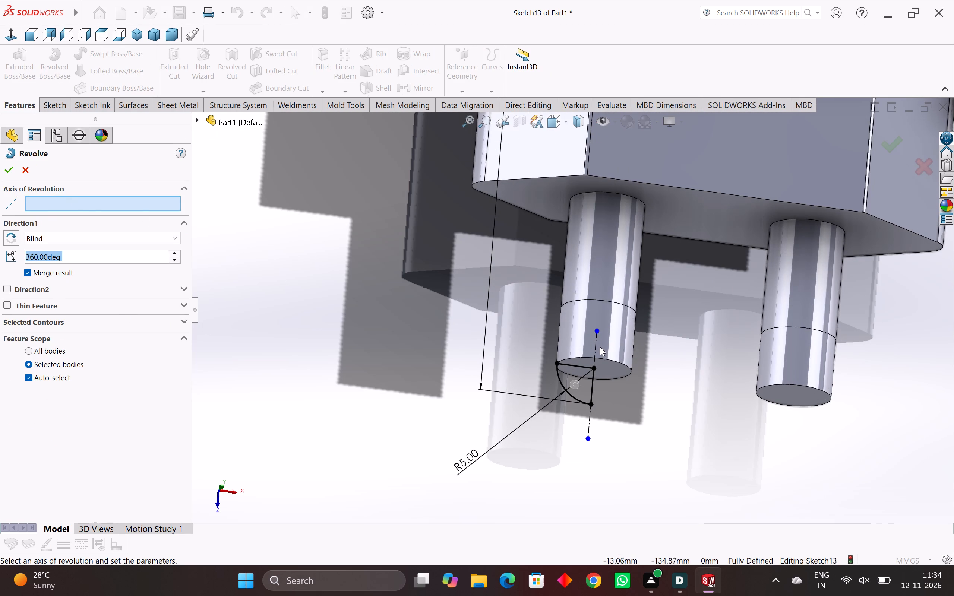
{"action": "left_click", "coordinate": [597, 346]}
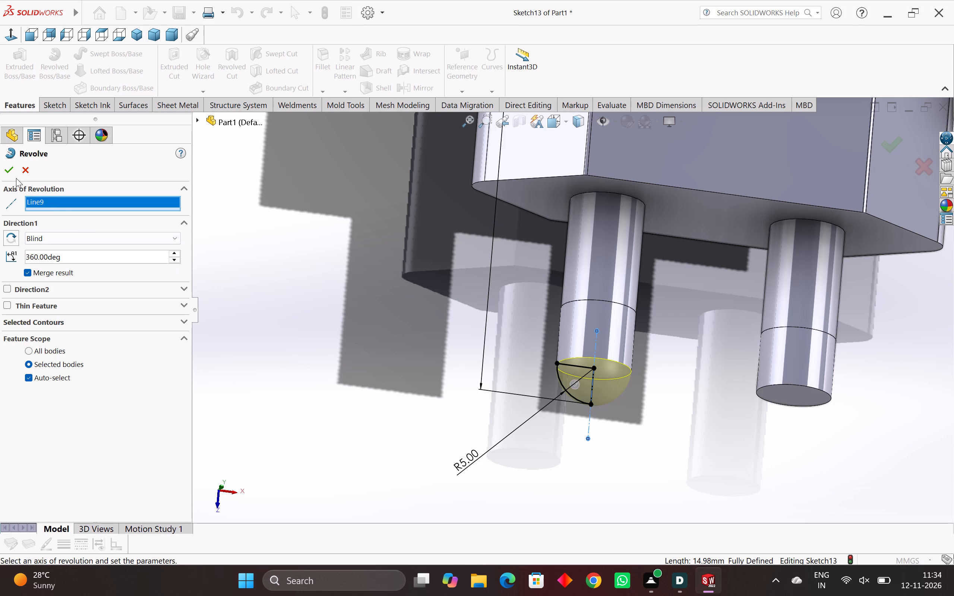
{"action": "left_click", "coordinate": [13, 175]}
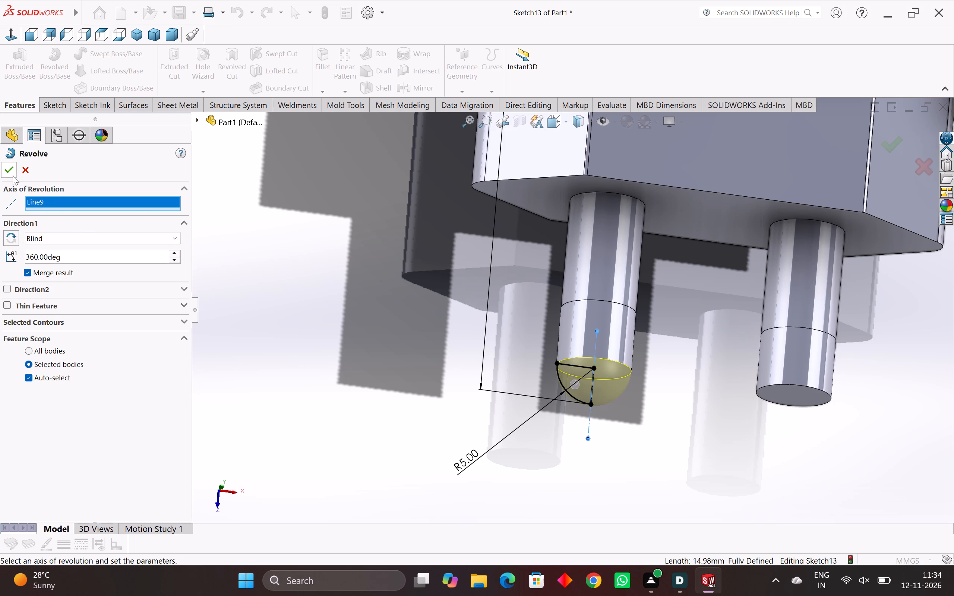
{"action": "scroll", "coordinate": [484, 384], "scroll_direction": "down", "scroll_amount": 1}
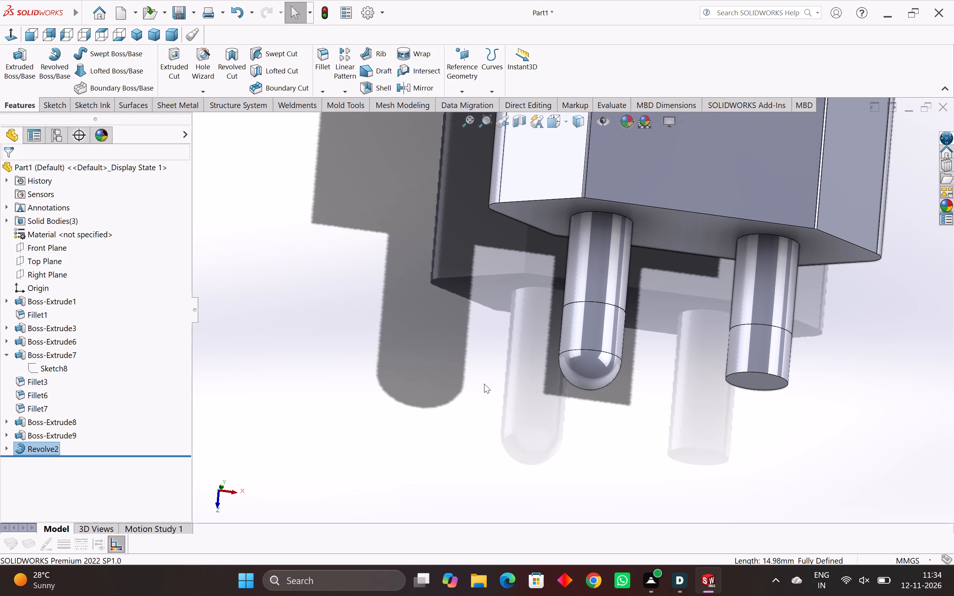
{"action": "left_click", "coordinate": [428, 363]}
{"action": "left_click", "coordinate": [588, 371]}
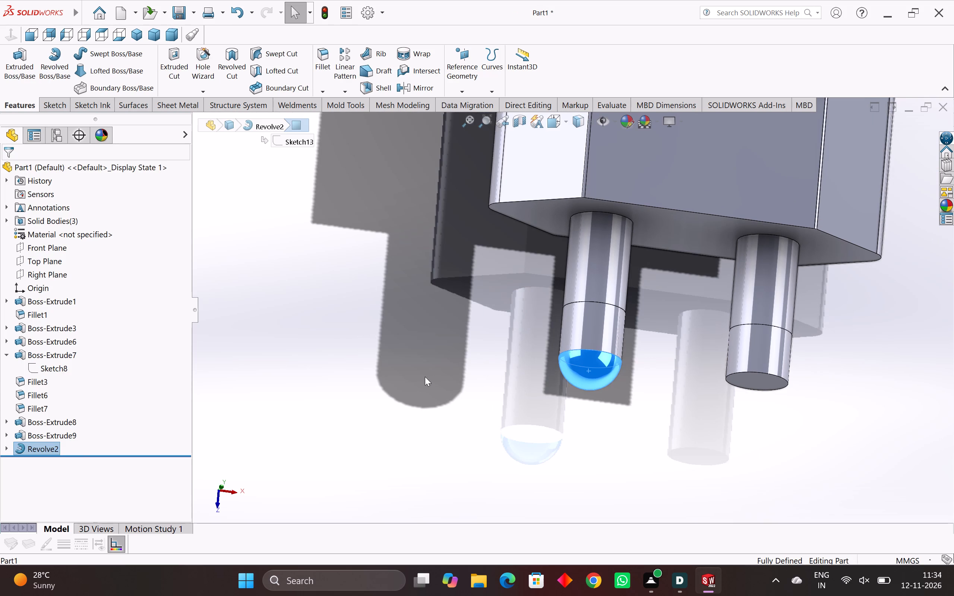
{"action": "left_click", "coordinate": [396, 382]}
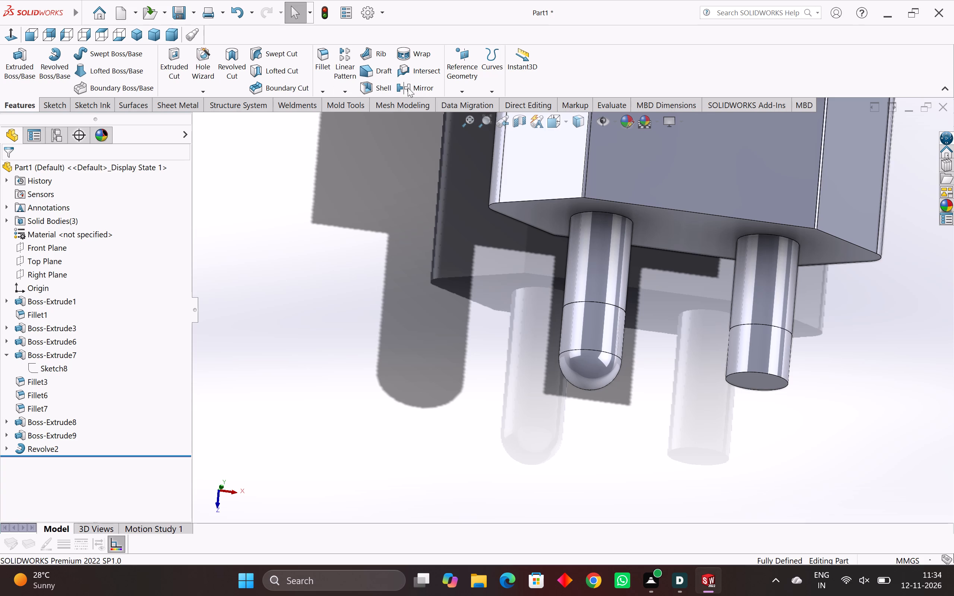
Mirror the left pin's round-tipped end as a solid body about the Right Plane onto the right pin, leaving Merge solids off.
{"action": "left_click", "coordinate": [418, 89]}
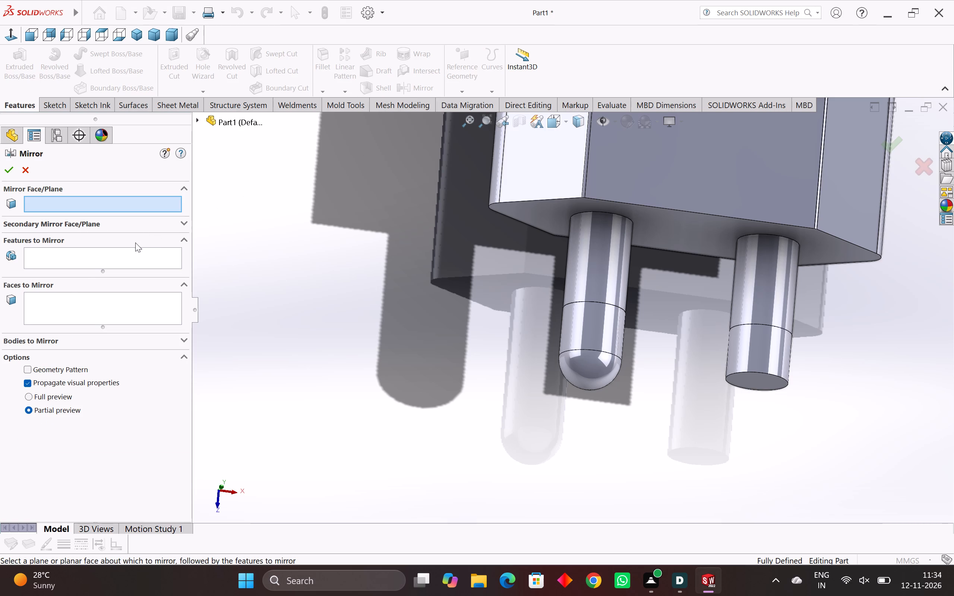
{"action": "left_click", "coordinate": [66, 345]}
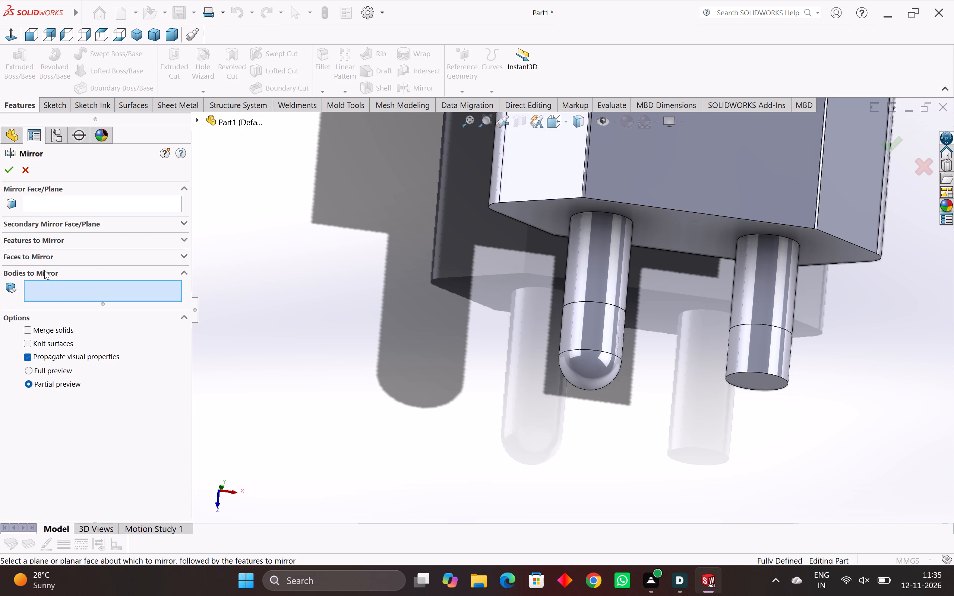
{"action": "left_click", "coordinate": [34, 204]}
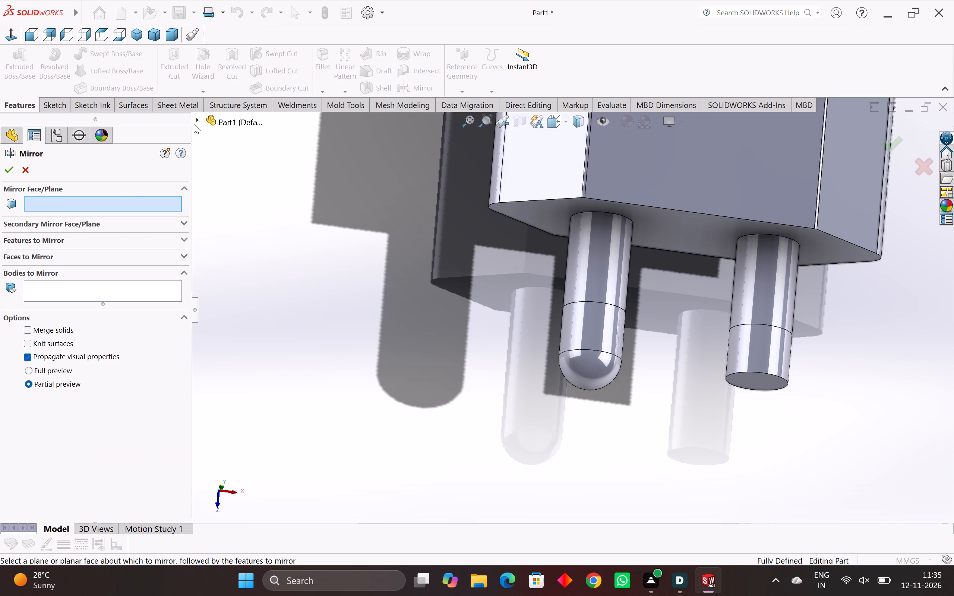
{"action": "left_click", "coordinate": [196, 120]}
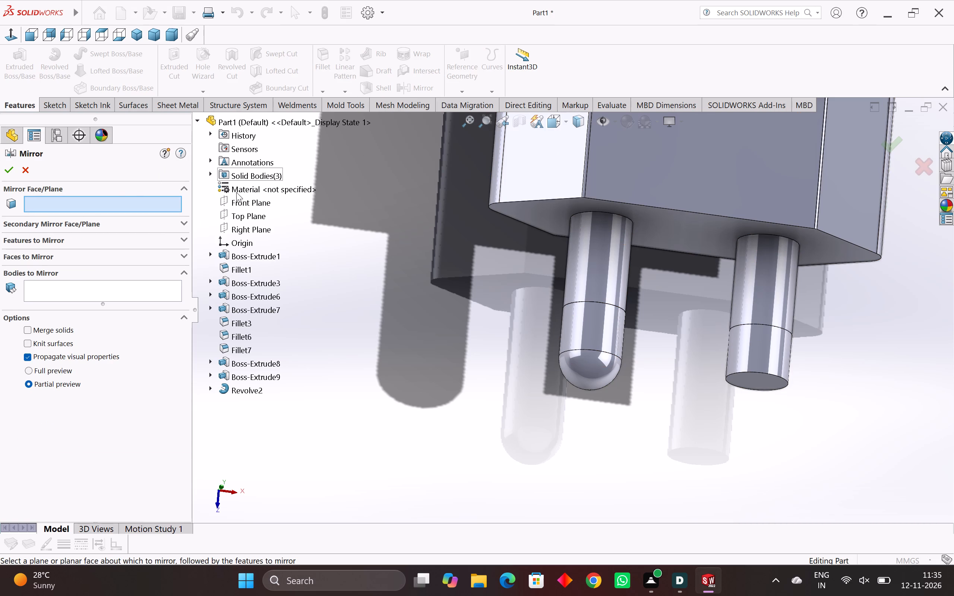
{"action": "left_click", "coordinate": [247, 231]}
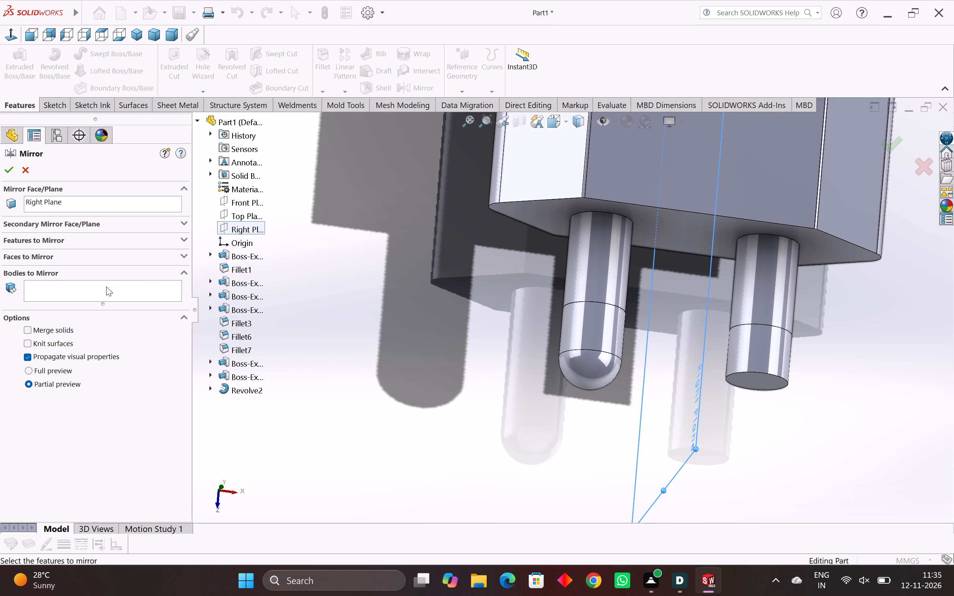
{"action": "left_click", "coordinate": [104, 288]}
{"action": "left_click", "coordinate": [593, 372]}
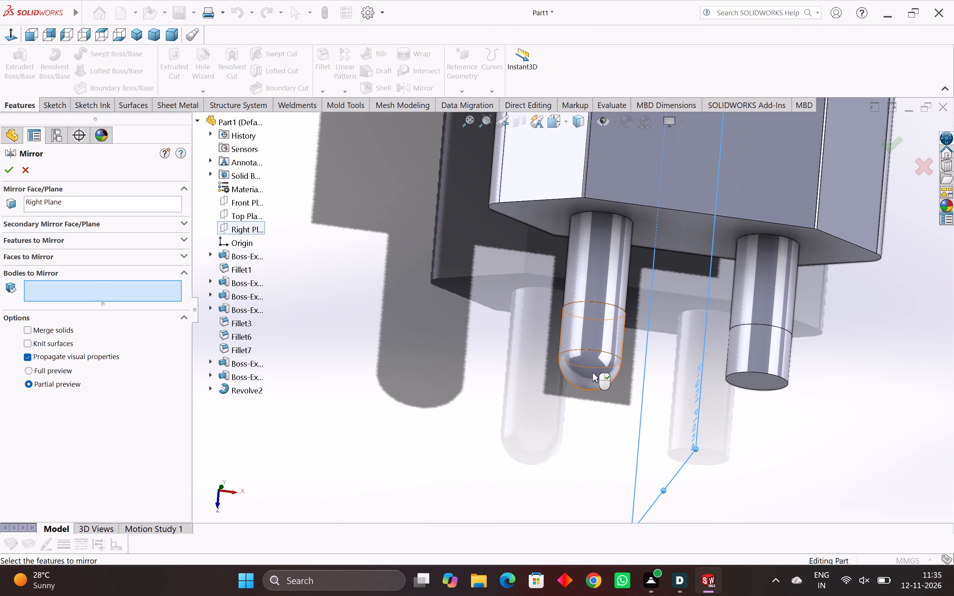
{"action": "middle_click_drag", "start_coordinate": [591, 374], "coordinate": [523, 387]}
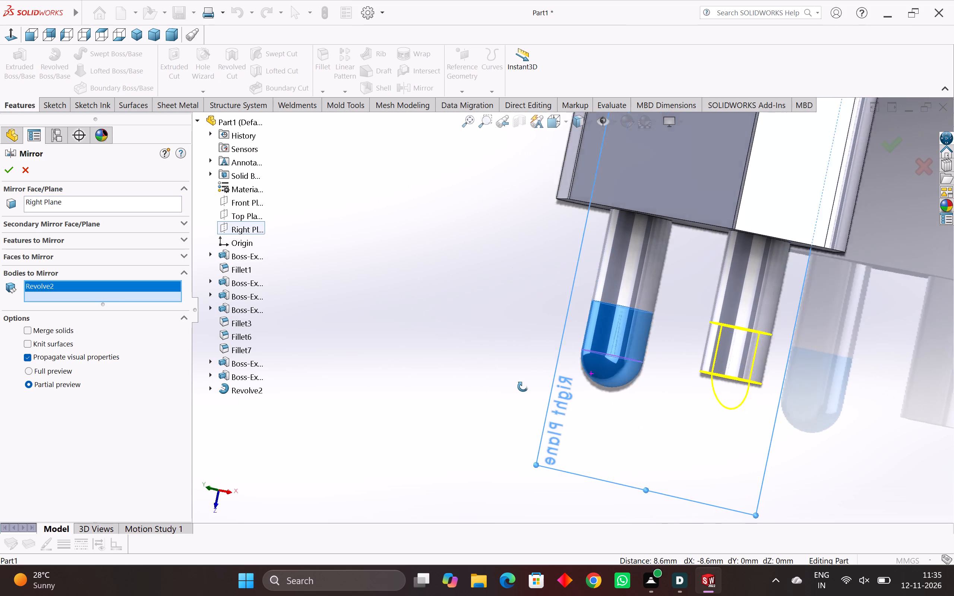
{"action": "middle_click_drag", "start_coordinate": [523, 387], "coordinate": [599, 374]}
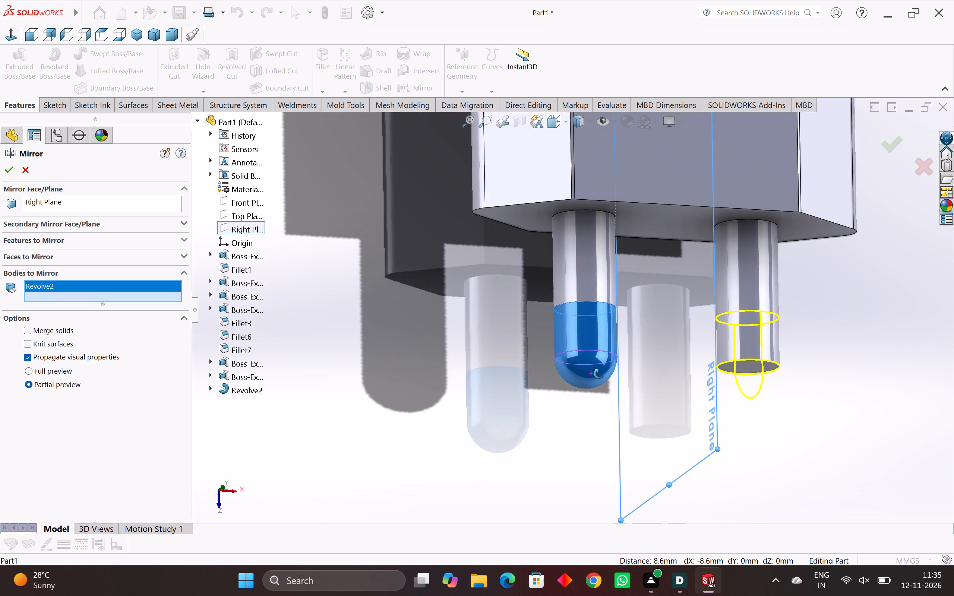
{"action": "middle_click_drag", "start_coordinate": [599, 374], "coordinate": [593, 384]}
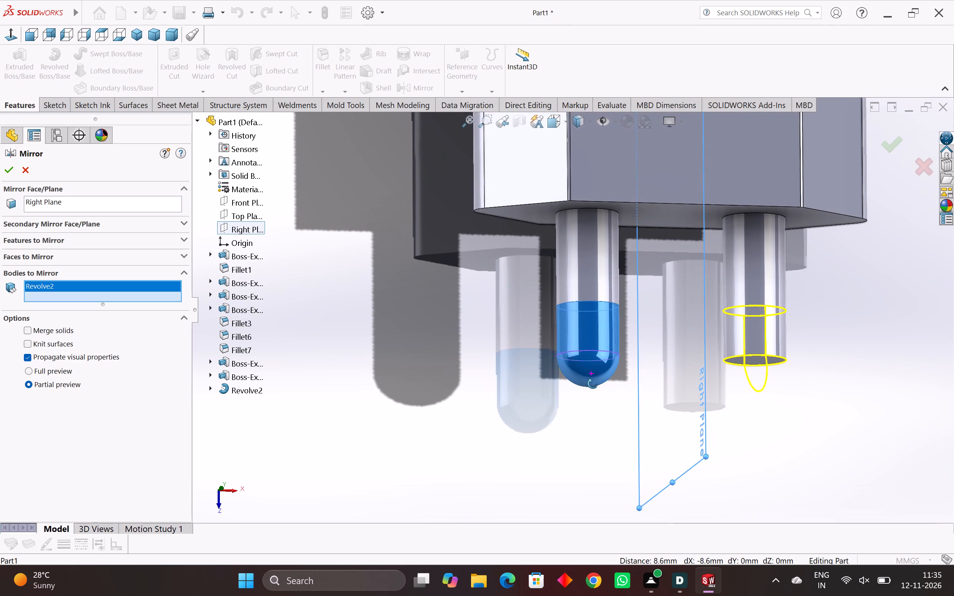
{"action": "middle_click_drag", "start_coordinate": [593, 384], "coordinate": [591, 384]}
{"action": "right_click", "coordinate": [51, 288]}
{"action": "left_click", "coordinate": [90, 316]}
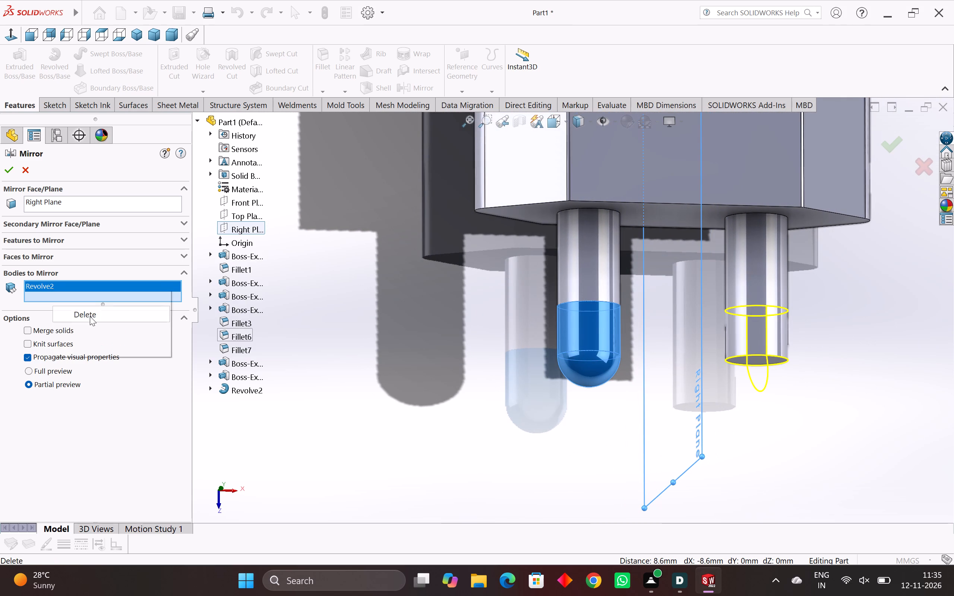
{"action": "left_click", "coordinate": [242, 387]}
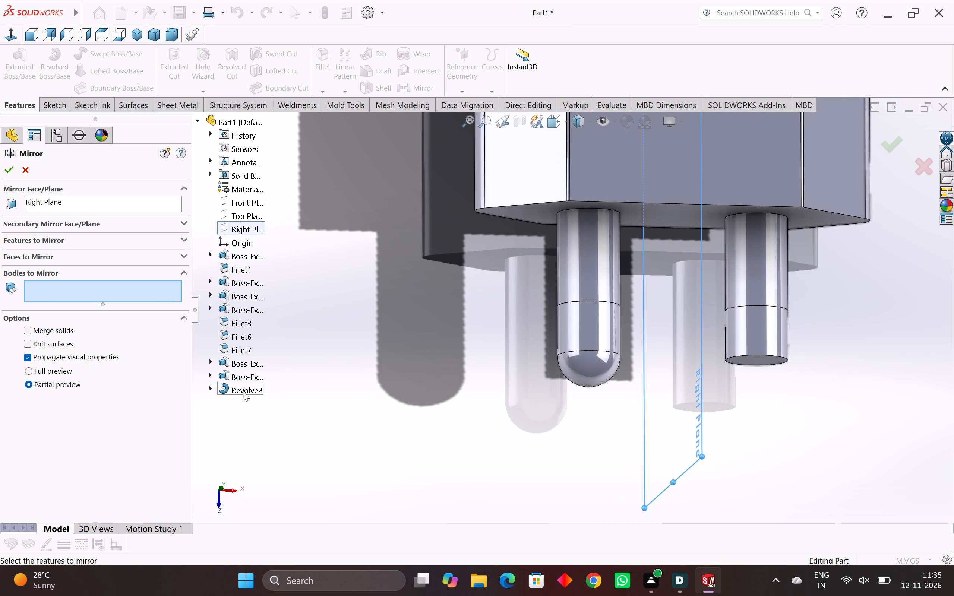
{"action": "left_click", "coordinate": [243, 391]}
{"action": "left_click", "coordinate": [242, 381]}
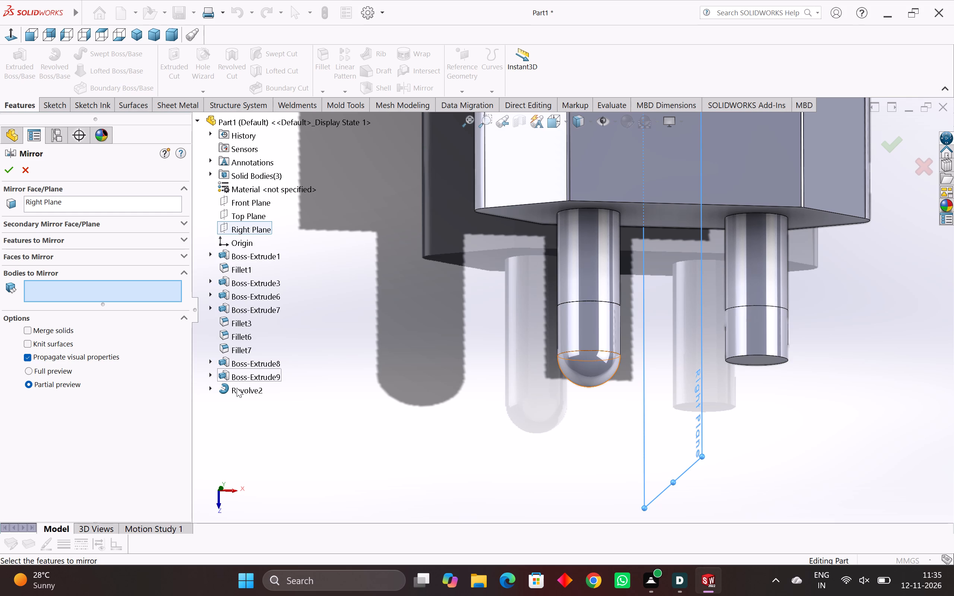
{"action": "left_click", "coordinate": [588, 377]}
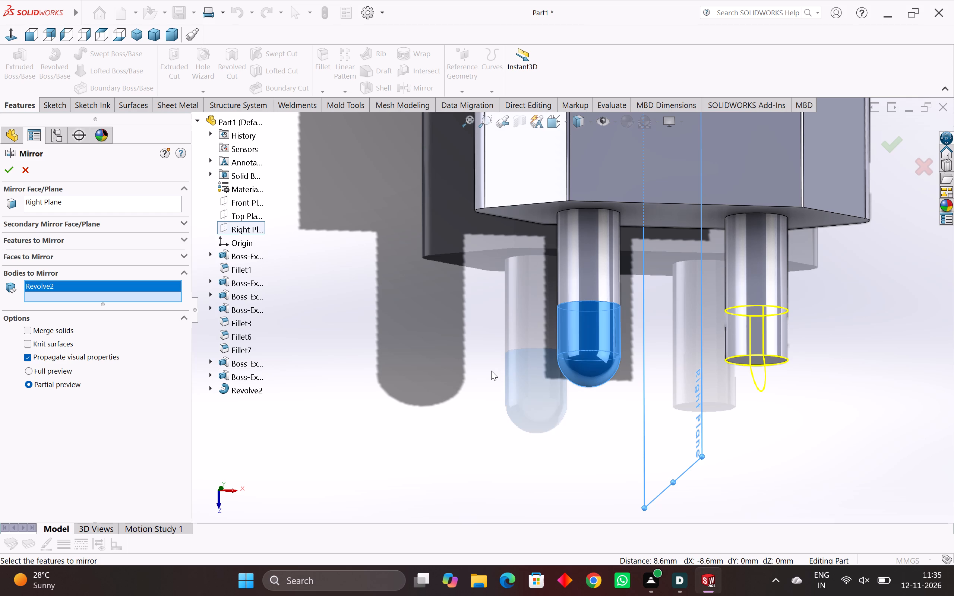
{"action": "left_click", "coordinate": [11, 171]}
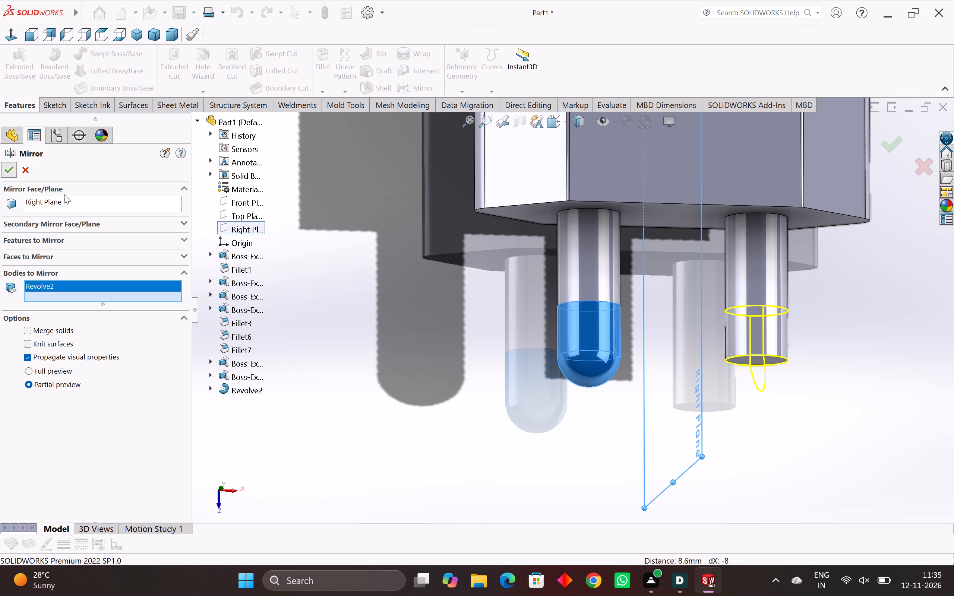
Examine both pin tips and the whole plug from several angles.
{"action": "middle_click_drag", "start_coordinate": [323, 274], "coordinate": [373, 300]}
{"action": "scroll", "coordinate": [377, 300], "scroll_direction": "down", "scroll_amount": 1}
{"action": "scroll", "coordinate": [405, 317], "scroll_direction": "down", "scroll_amount": 3}
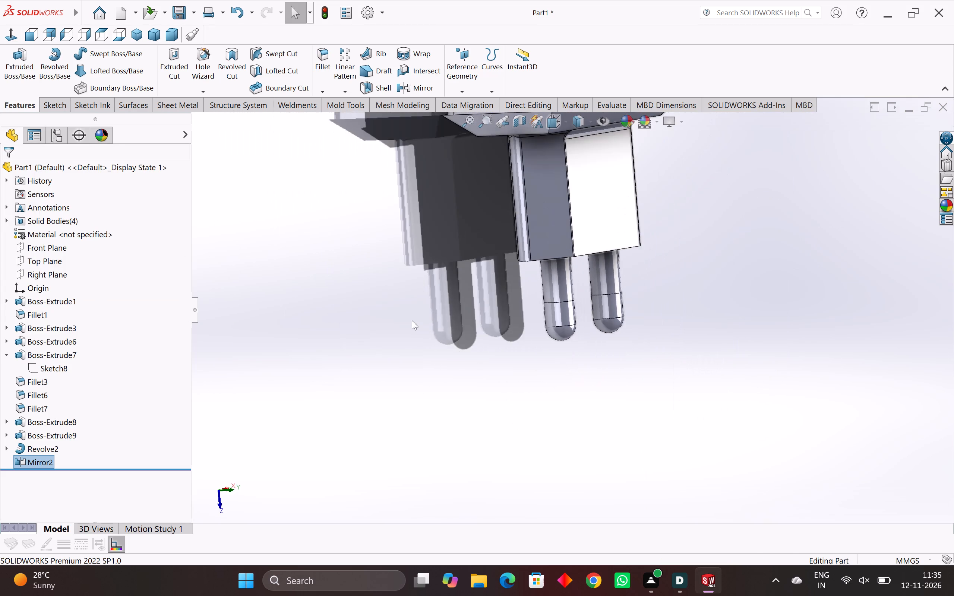
{"action": "middle_click_drag", "start_coordinate": [412, 320], "coordinate": [376, 335]}
{"action": "scroll", "coordinate": [375, 336], "scroll_direction": "down", "scroll_amount": 1}
{"action": "scroll", "coordinate": [433, 336], "scroll_direction": "down", "scroll_amount": 5}
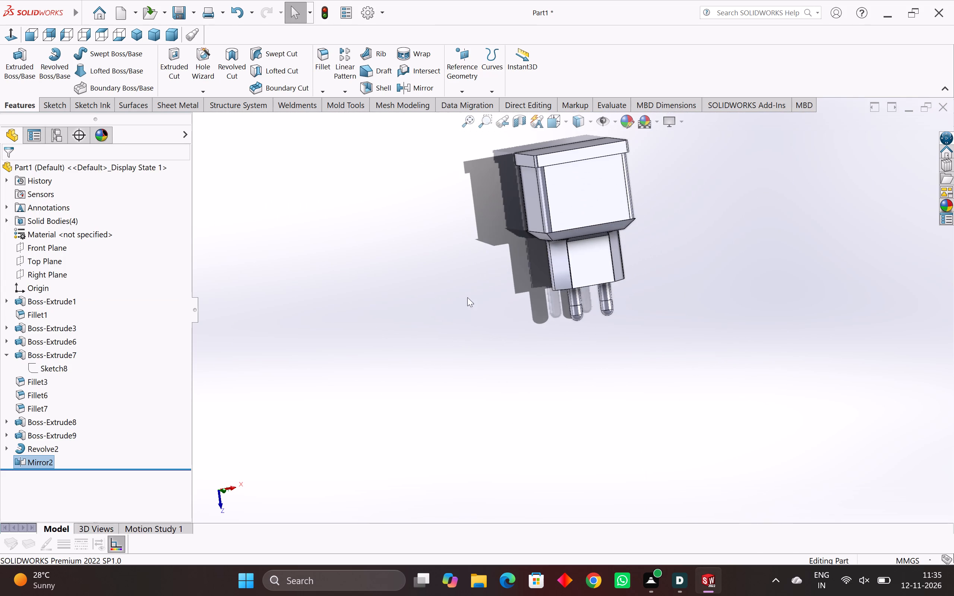
Examine the whole plug and the rounded tips of both pins from several angles.
{"action": "scroll", "coordinate": [532, 215], "scroll_direction": "up", "scroll_amount": 4}
{"action": "middle_click_drag", "start_coordinate": [595, 226], "coordinate": [532, 294]}
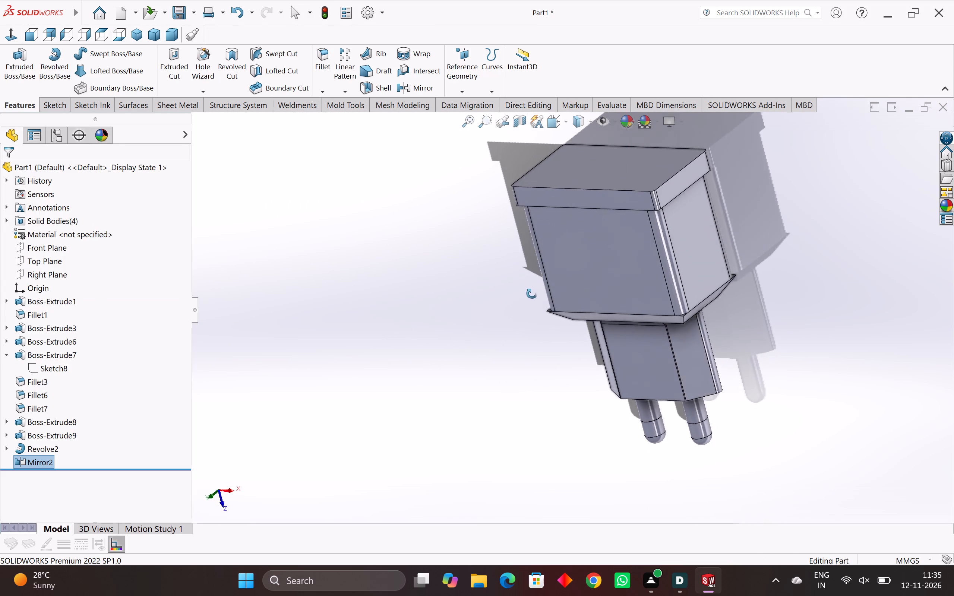
{"action": "middle_click_drag", "start_coordinate": [532, 294], "coordinate": [494, 320]}
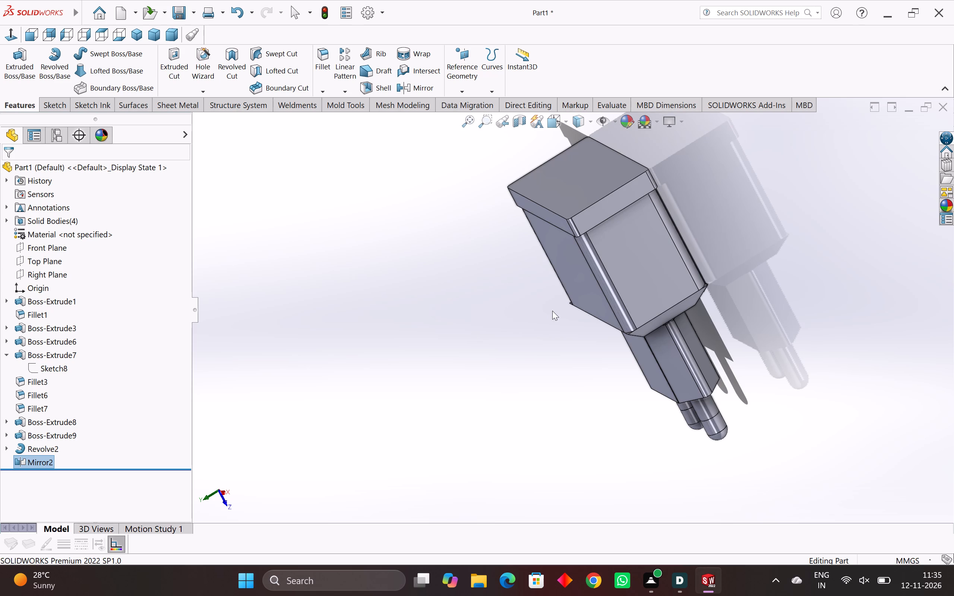
{"action": "scroll", "coordinate": [552, 311], "scroll_direction": "down", "scroll_amount": 2}
{"action": "middle_click_drag", "start_coordinate": [553, 311], "coordinate": [587, 305]}
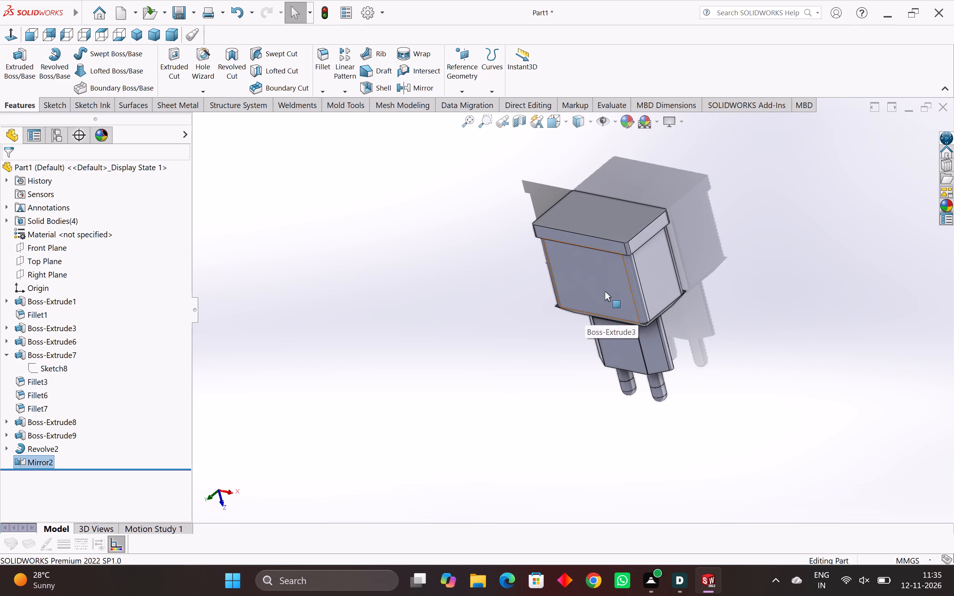
{"action": "scroll", "coordinate": [606, 286], "scroll_direction": "up", "scroll_amount": 2}
{"action": "scroll", "coordinate": [615, 266], "scroll_direction": "down", "scroll_amount": 1}
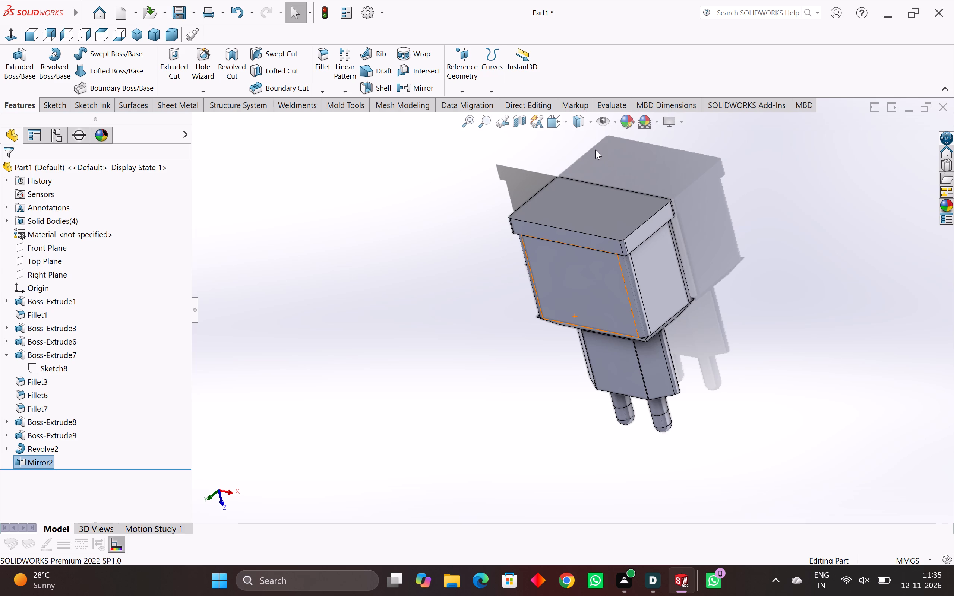
{"action": "scroll", "coordinate": [684, 419], "scroll_direction": "up", "scroll_amount": 4}
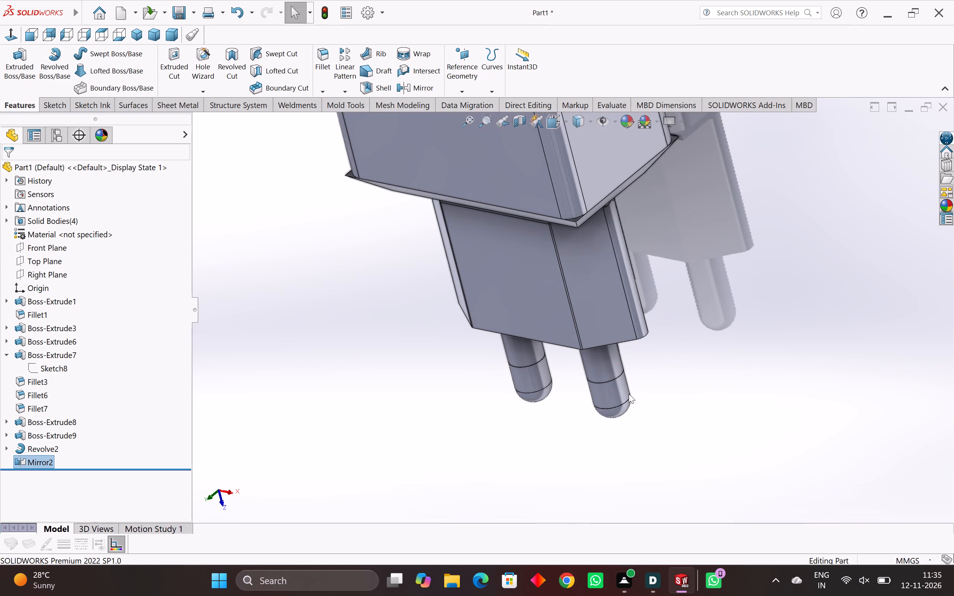
{"action": "scroll", "coordinate": [629, 400], "scroll_direction": "up", "scroll_amount": 4}
{"action": "scroll", "coordinate": [597, 392], "scroll_direction": "up", "scroll_amount": 4}
{"action": "middle_click_drag", "start_coordinate": [581, 380], "coordinate": [596, 387]}
{"action": "scroll", "coordinate": [596, 387], "scroll_direction": "up", "scroll_amount": 1}
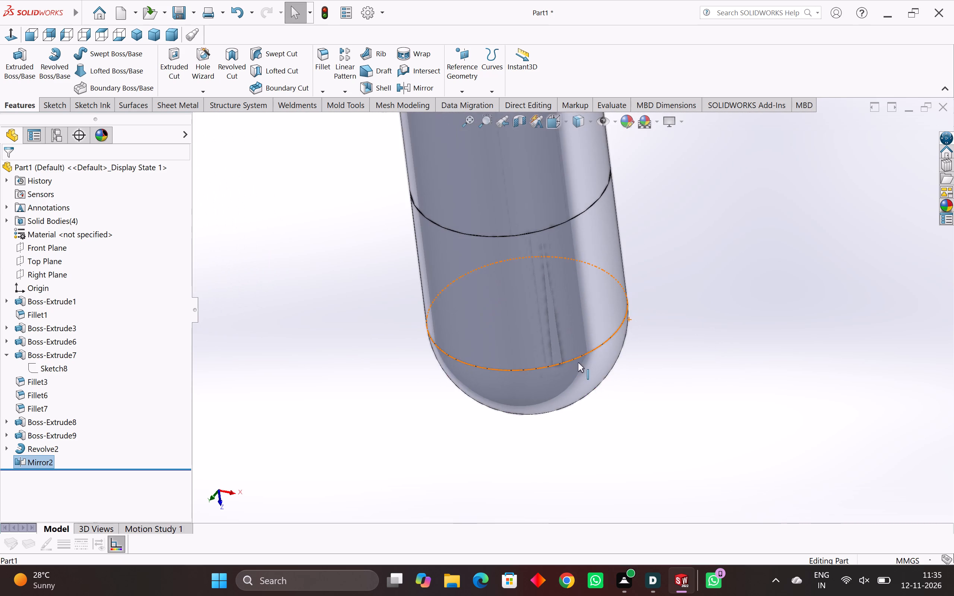
{"action": "scroll", "coordinate": [569, 347], "scroll_direction": "up", "scroll_amount": 10}
{"action": "scroll", "coordinate": [609, 373], "scroll_direction": "down", "scroll_amount": 14}
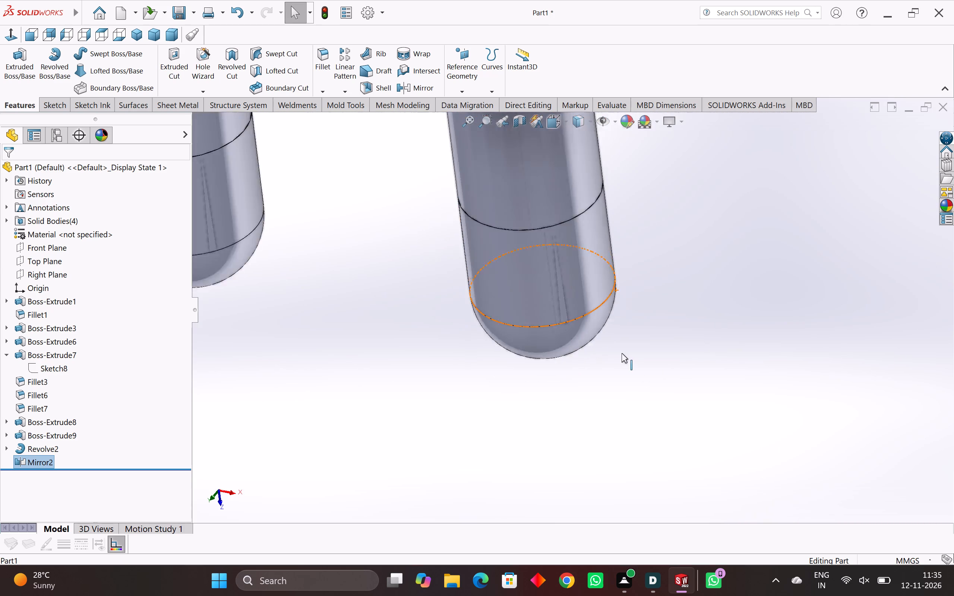
{"action": "scroll", "coordinate": [622, 353], "scroll_direction": "down", "scroll_amount": 9}
{"action": "scroll", "coordinate": [560, 197], "scroll_direction": "down", "scroll_amount": 1}
Set a black colour appearance on the mirrored right pin tip, the base plate and the plate's corner fillets.
{"action": "scroll", "coordinate": [549, 196], "scroll_direction": "up", "scroll_amount": 9}
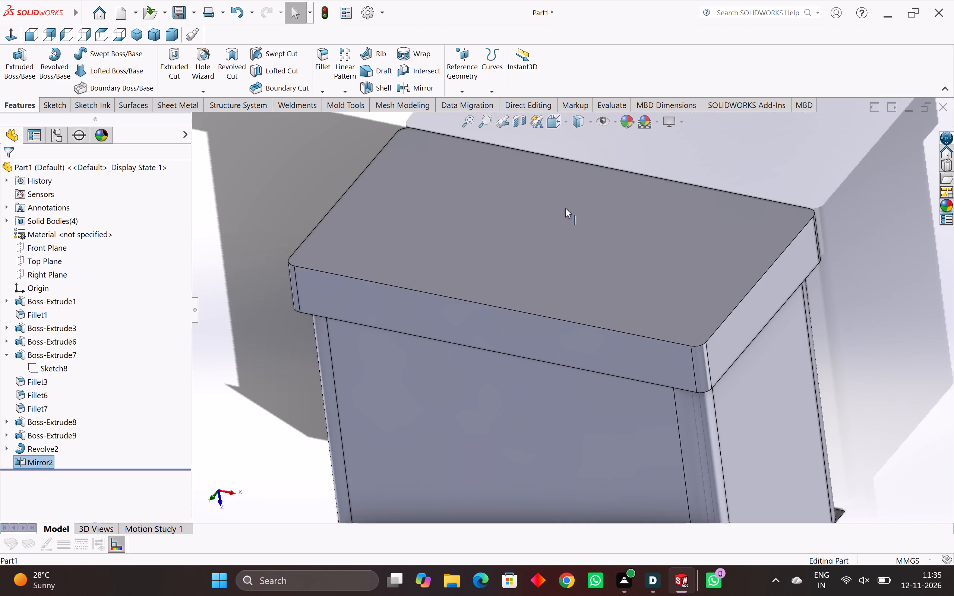
{"action": "left_click", "coordinate": [631, 126]}
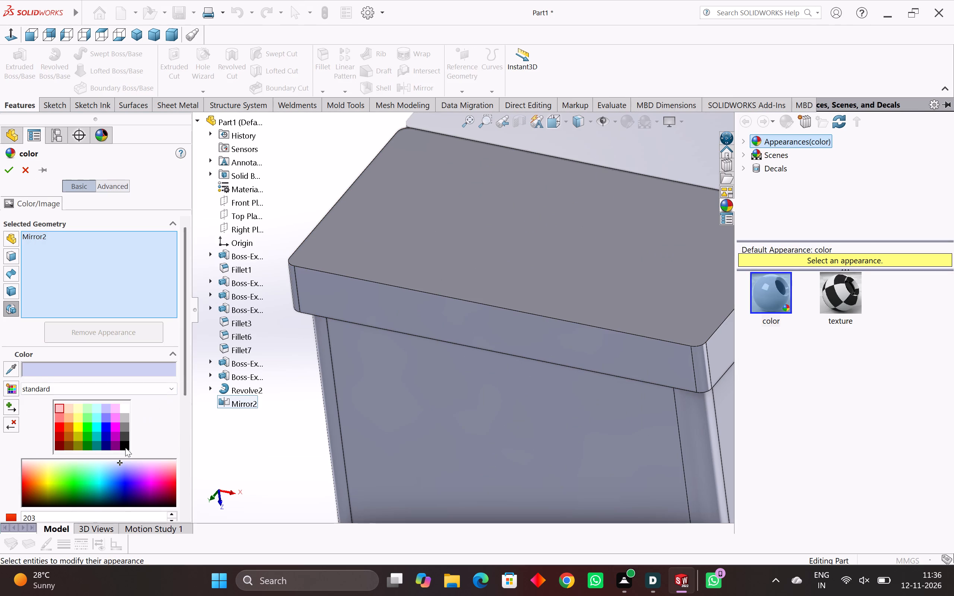
{"action": "left_click", "coordinate": [125, 447]}
{"action": "double_click", "coordinate": [486, 255]}
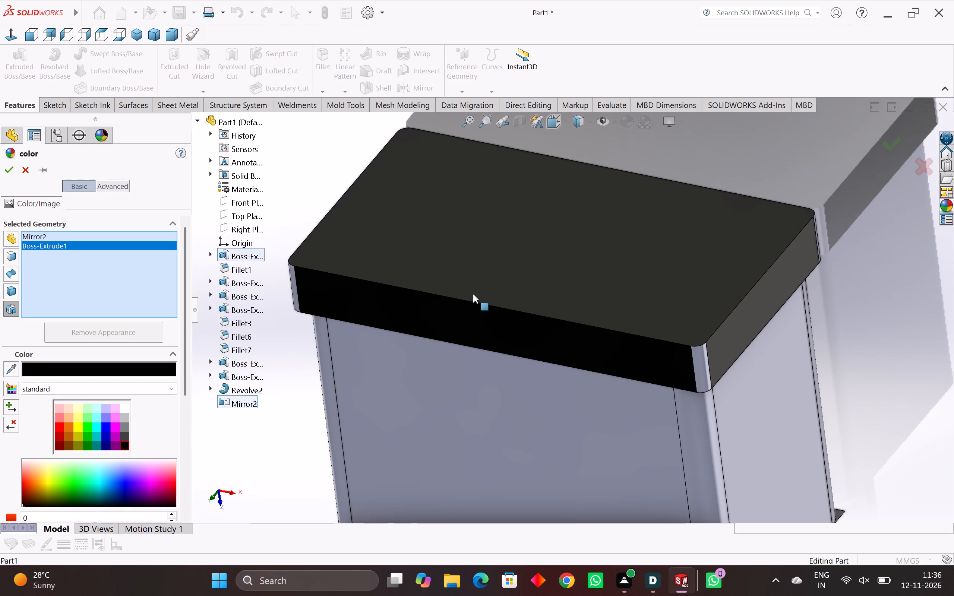
{"action": "scroll", "coordinate": [470, 309], "scroll_direction": "down", "scroll_amount": 1}
{"action": "middle_click_drag", "start_coordinate": [470, 310], "coordinate": [487, 272]}
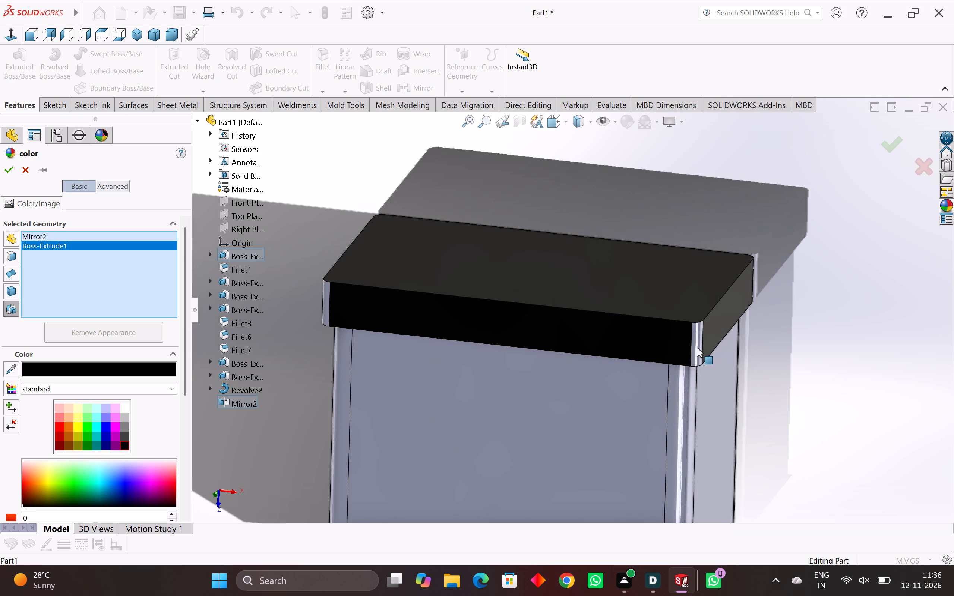
{"action": "left_click", "coordinate": [698, 348]}
Add the large main body block on the plate to the features coloured black.
{"action": "middle_click_drag", "start_coordinate": [519, 347], "coordinate": [603, 371]}
{"action": "scroll", "coordinate": [604, 372], "scroll_direction": "down", "scroll_amount": 2}
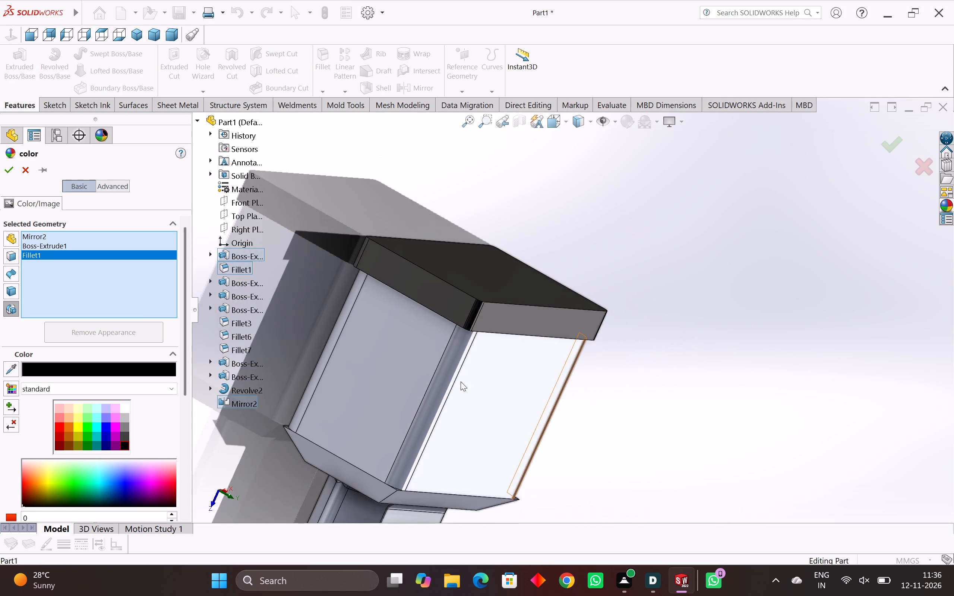
{"action": "scroll", "coordinate": [454, 381], "scroll_direction": "down", "scroll_amount": 1}
{"action": "middle_click_drag", "start_coordinate": [454, 382], "coordinate": [530, 424]}
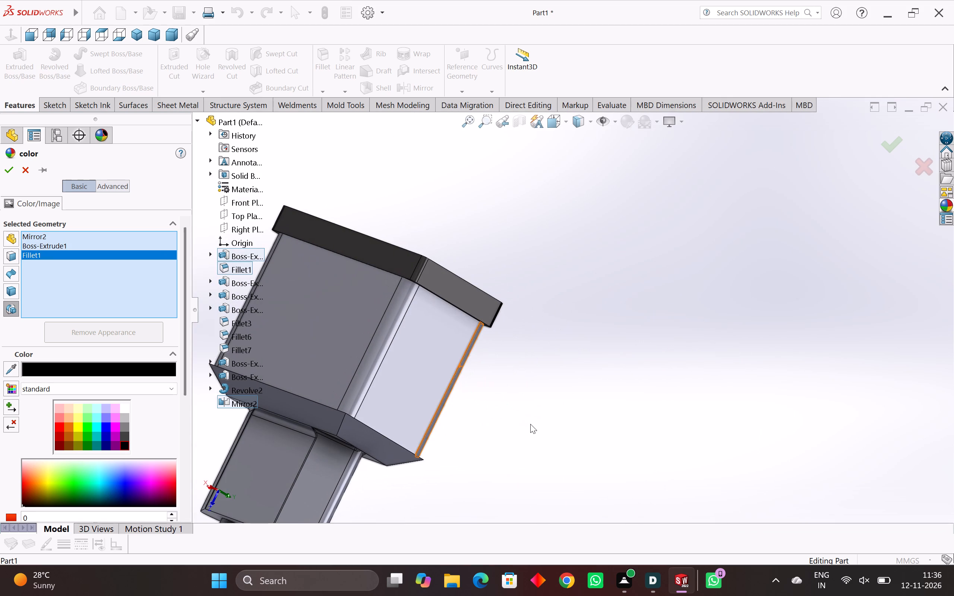
{"action": "left_click", "coordinate": [340, 361]}
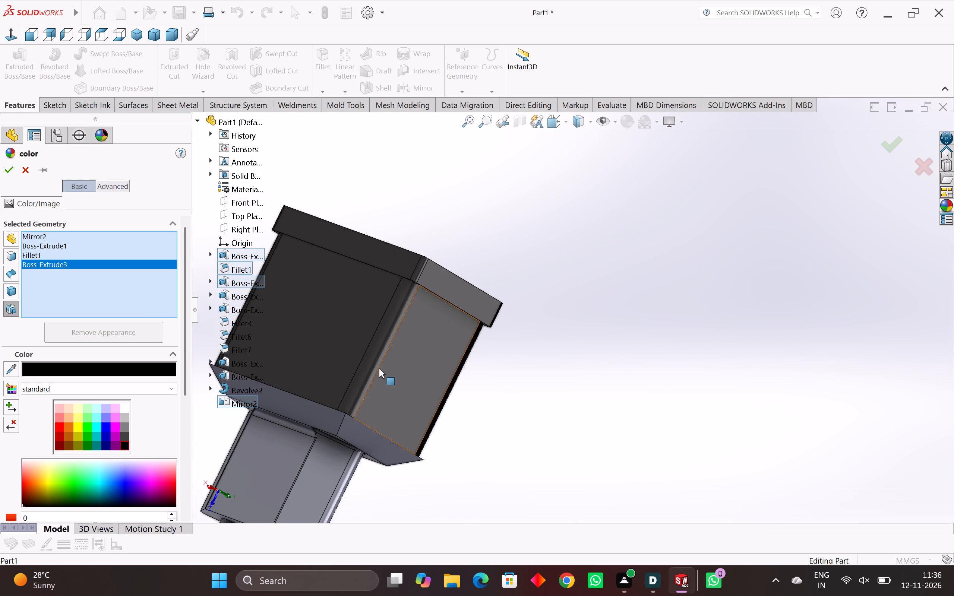
Examine the black body's lower edges and corners where they meet the drafted end block, and the pin side.
{"action": "scroll", "coordinate": [387, 373], "scroll_direction": "down", "scroll_amount": 1}
{"action": "middle_click_drag", "start_coordinate": [391, 375], "coordinate": [433, 374]}
{"action": "scroll", "coordinate": [433, 374], "scroll_direction": "down", "scroll_amount": 1}
{"action": "middle_click_drag", "start_coordinate": [421, 383], "coordinate": [400, 397]}
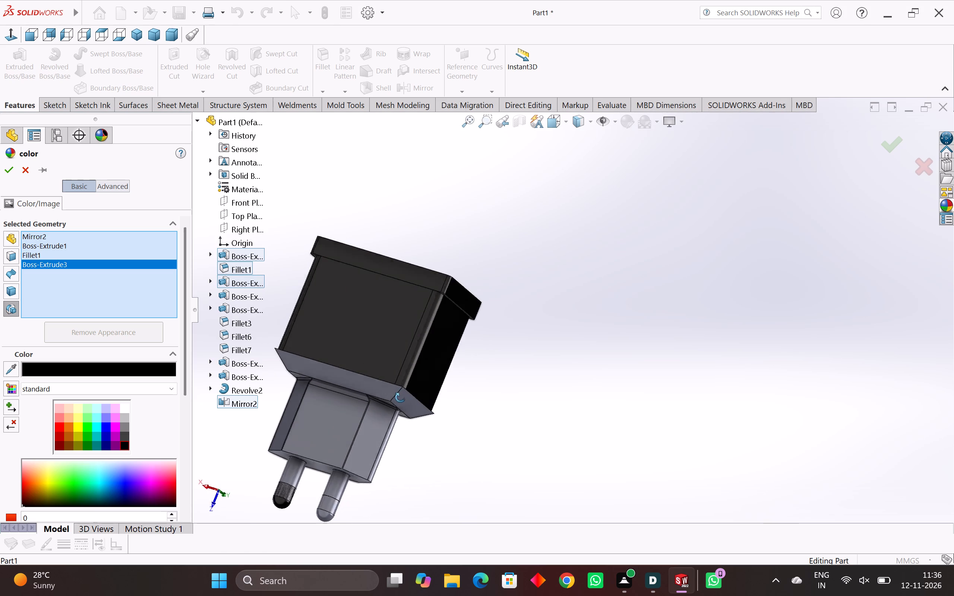
{"action": "middle_click_drag", "start_coordinate": [400, 397], "coordinate": [379, 439]}
{"action": "scroll", "coordinate": [413, 438], "scroll_direction": "up", "scroll_amount": 6}
{"action": "middle_click_drag", "start_coordinate": [434, 393], "coordinate": [404, 453]}
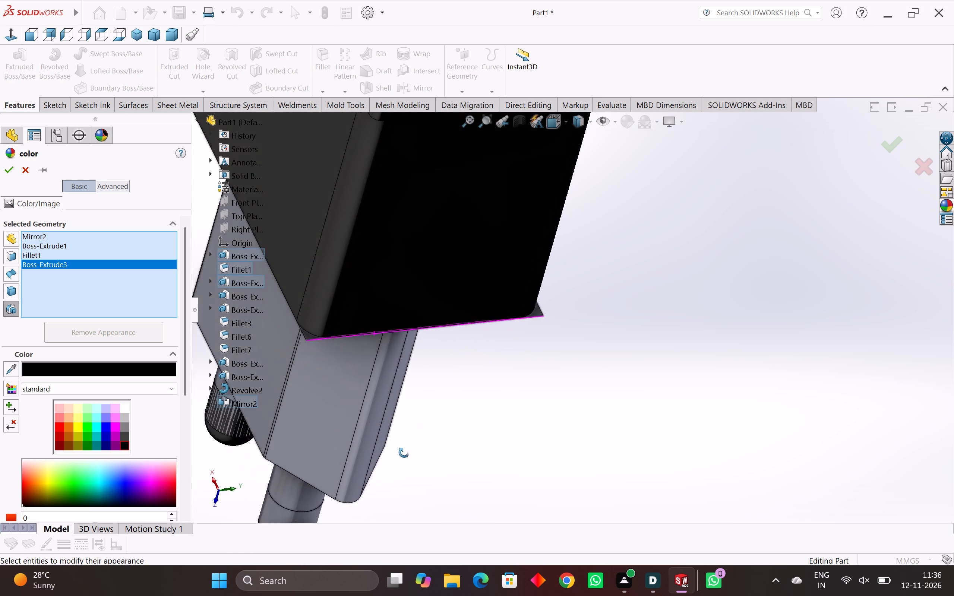
{"action": "middle_click_drag", "start_coordinate": [404, 453], "coordinate": [402, 463]}
{"action": "scroll", "coordinate": [522, 259], "scroll_direction": "up", "scroll_amount": 5}
{"action": "scroll", "coordinate": [554, 340], "scroll_direction": "up", "scroll_amount": 3}
{"action": "middle_click_drag", "start_coordinate": [554, 340], "coordinate": [497, 320]}
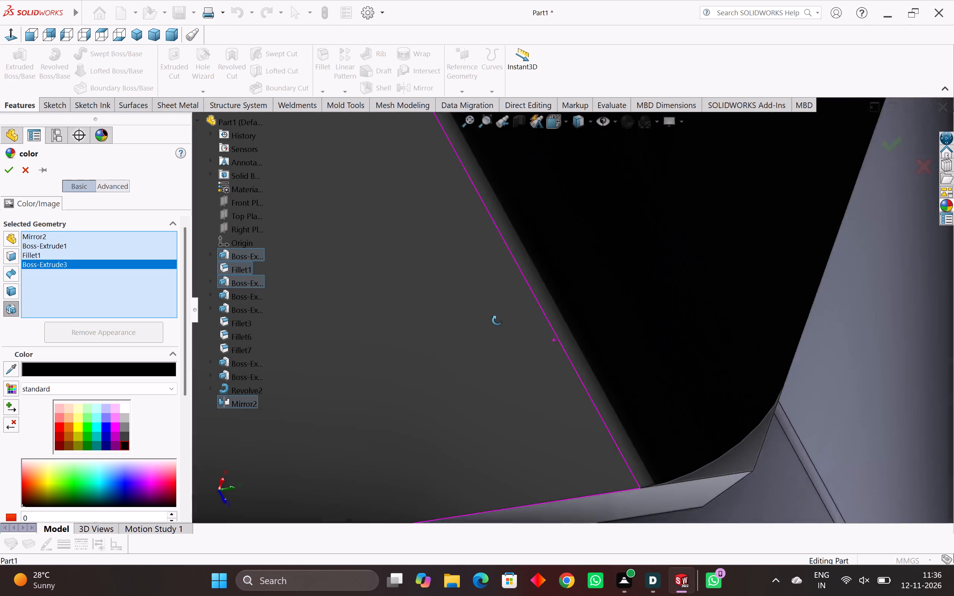
{"action": "middle_click_drag", "start_coordinate": [497, 320], "coordinate": [461, 320]}
{"action": "scroll", "coordinate": [461, 320], "scroll_direction": "down", "scroll_amount": 3}
{"action": "middle_click_drag", "start_coordinate": [518, 339], "coordinate": [544, 352]}
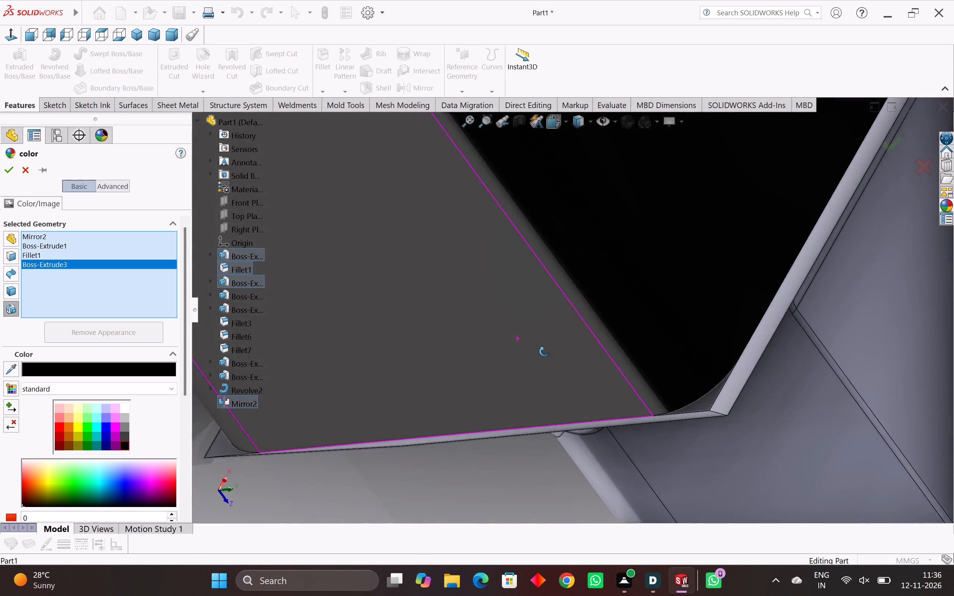
{"action": "middle_click_drag", "start_coordinate": [544, 352], "coordinate": [499, 328]}
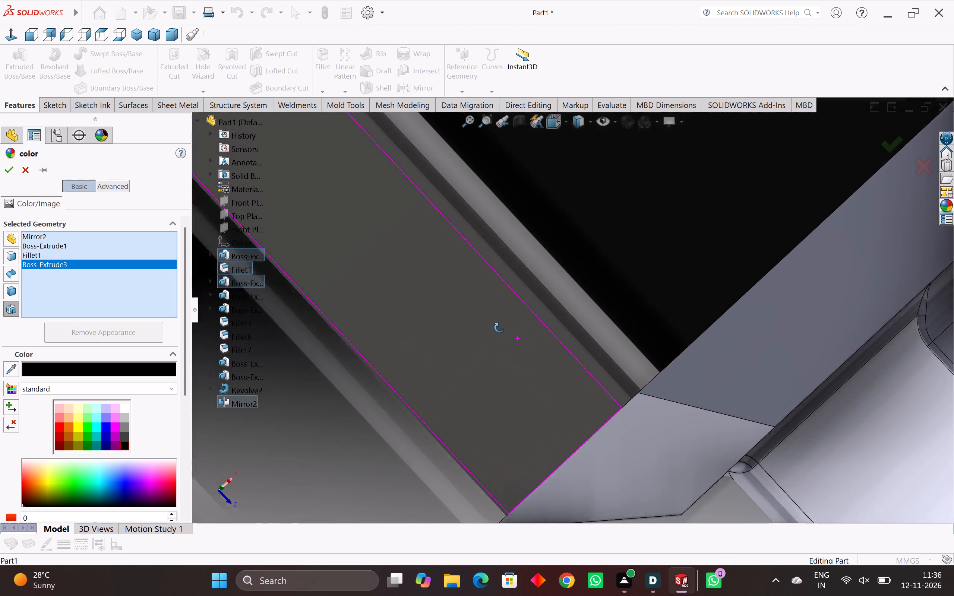
{"action": "middle_click_drag", "start_coordinate": [499, 328], "coordinate": [529, 351]}
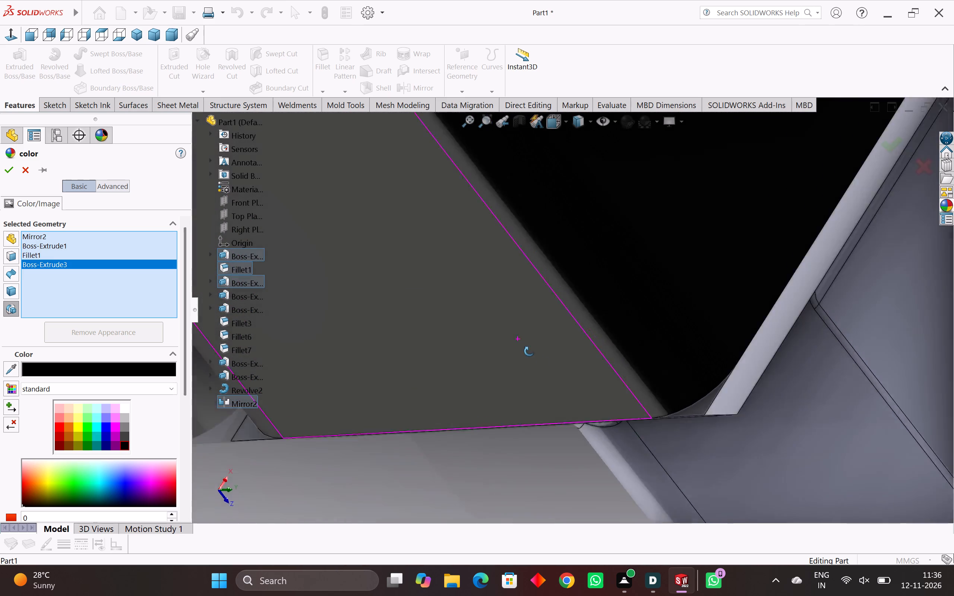
{"action": "middle_click_drag", "start_coordinate": [529, 351], "coordinate": [471, 333]}
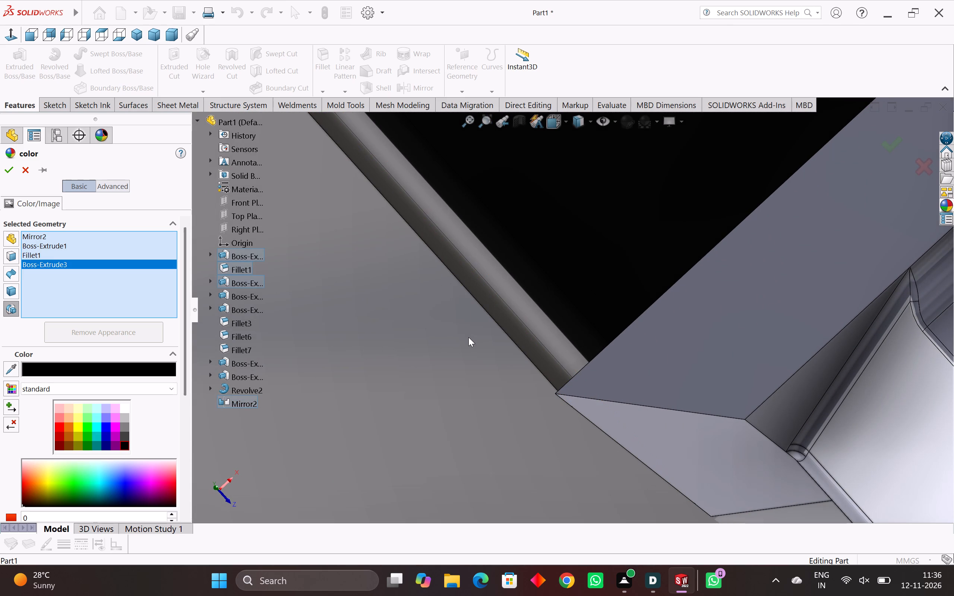
{"action": "middle_click_drag", "start_coordinate": [511, 345], "coordinate": [538, 361]}
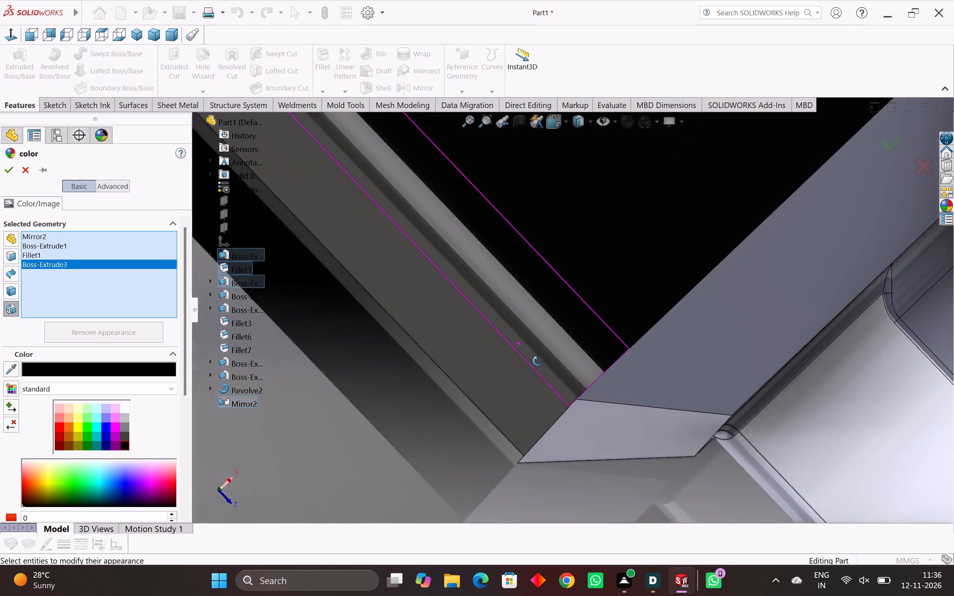
{"action": "middle_click_drag", "start_coordinate": [538, 361], "coordinate": [569, 351]}
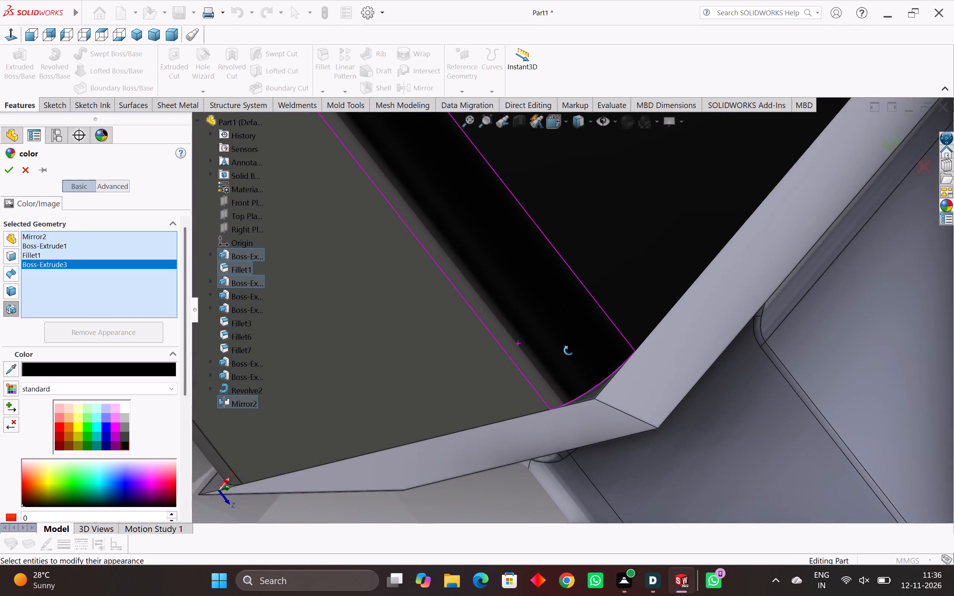
{"action": "middle_click_drag", "start_coordinate": [569, 351], "coordinate": [563, 336]}
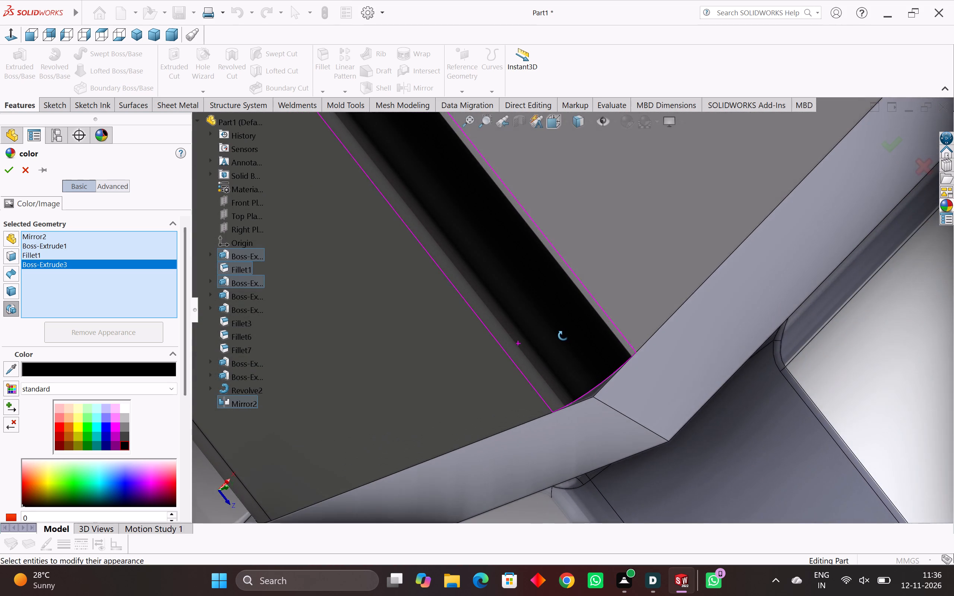
{"action": "middle_click_drag", "start_coordinate": [563, 336], "coordinate": [493, 296]}
{"action": "scroll", "coordinate": [536, 339], "scroll_direction": "down", "scroll_amount": 10}
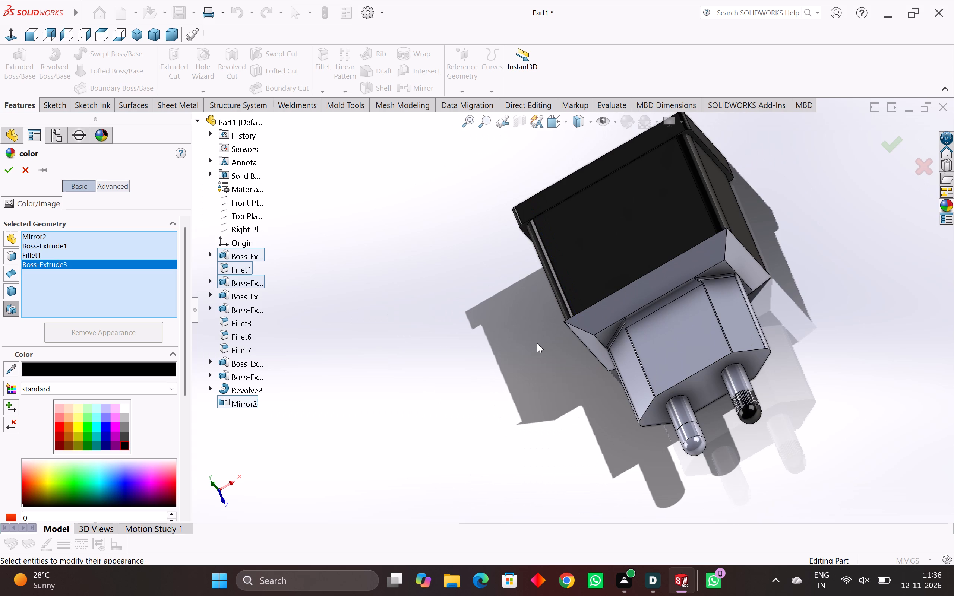
{"action": "middle_click_drag", "start_coordinate": [537, 343], "coordinate": [573, 337]}
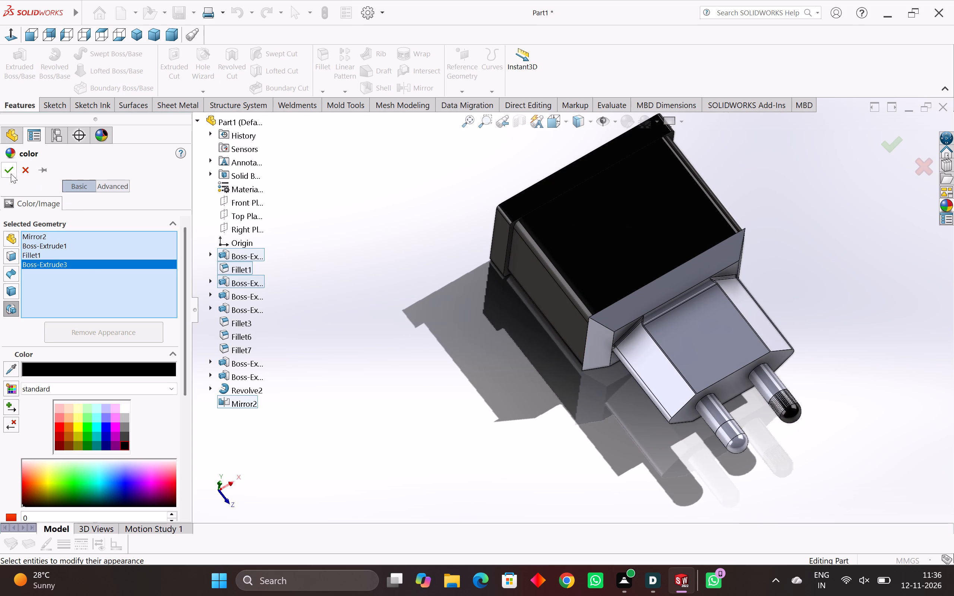
Accept the black colour appearance for the selected features.
{"action": "left_click", "coordinate": [10, 174]}
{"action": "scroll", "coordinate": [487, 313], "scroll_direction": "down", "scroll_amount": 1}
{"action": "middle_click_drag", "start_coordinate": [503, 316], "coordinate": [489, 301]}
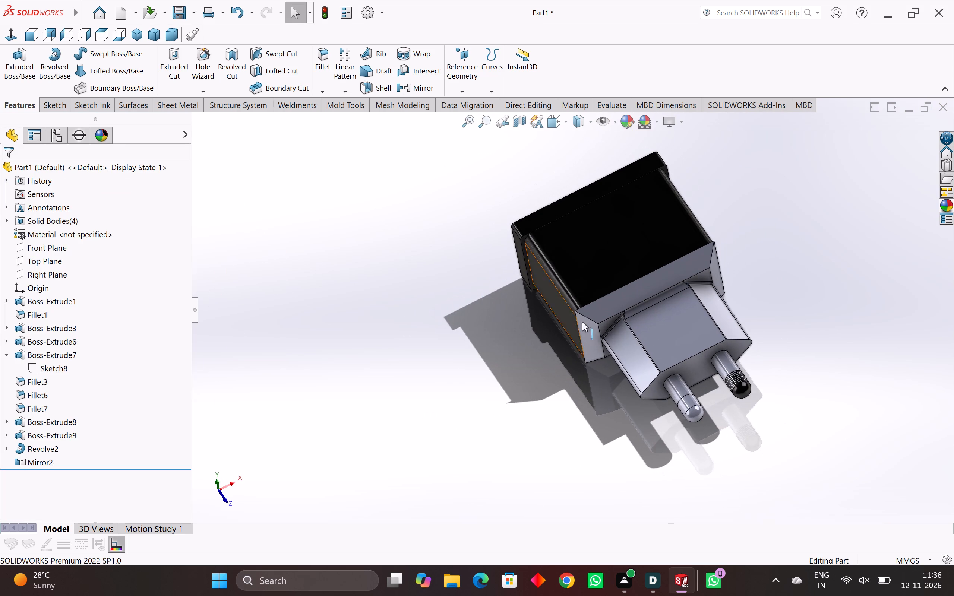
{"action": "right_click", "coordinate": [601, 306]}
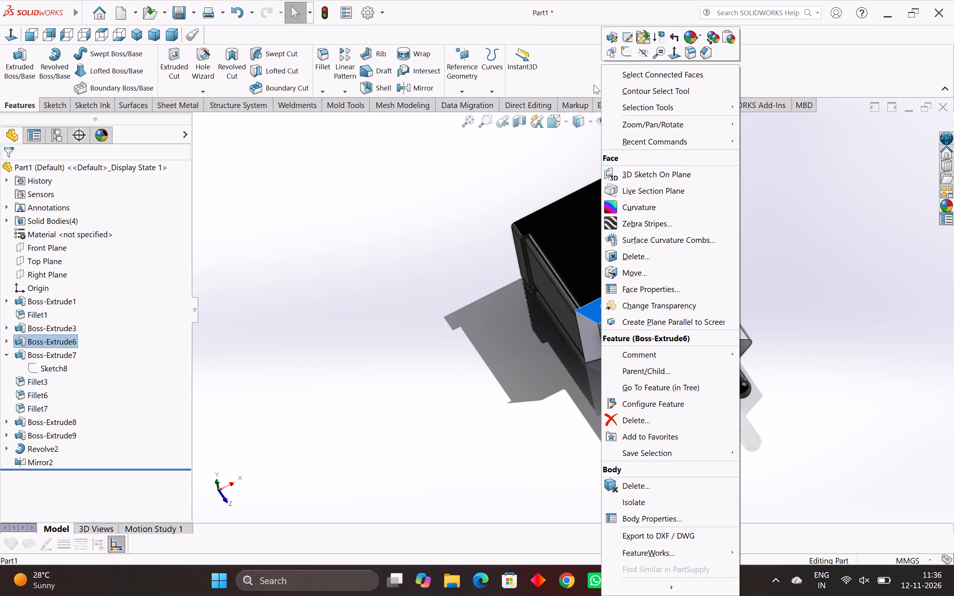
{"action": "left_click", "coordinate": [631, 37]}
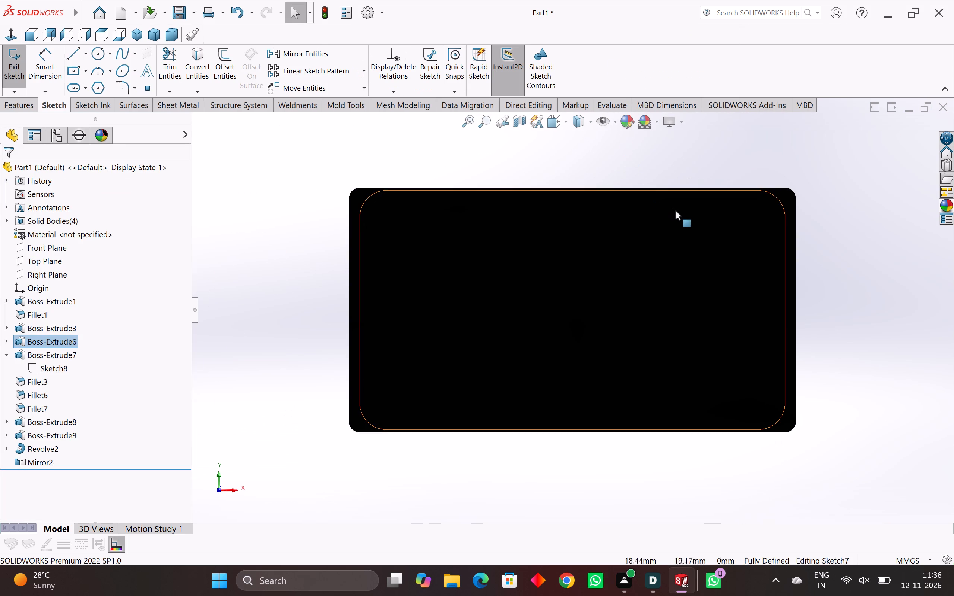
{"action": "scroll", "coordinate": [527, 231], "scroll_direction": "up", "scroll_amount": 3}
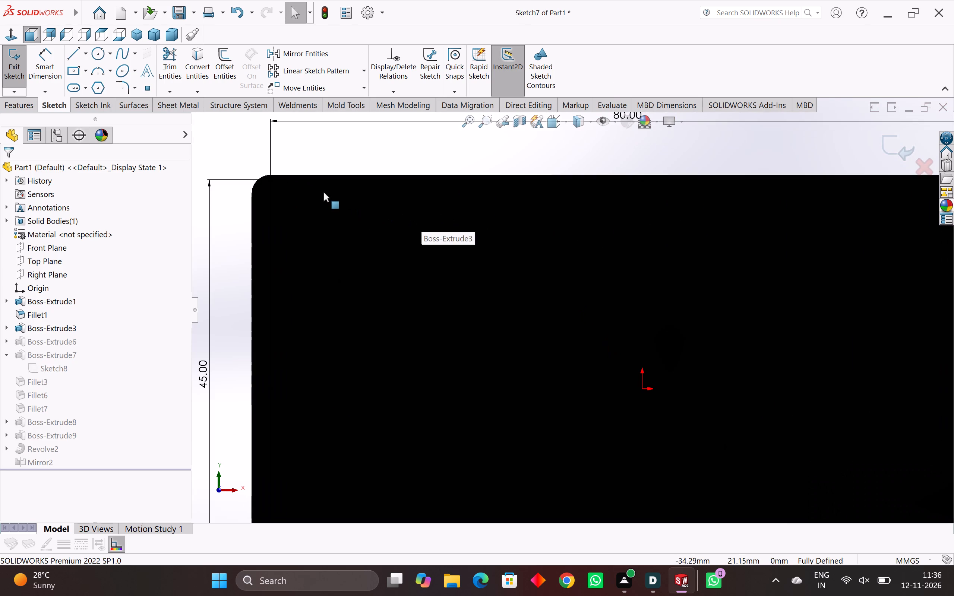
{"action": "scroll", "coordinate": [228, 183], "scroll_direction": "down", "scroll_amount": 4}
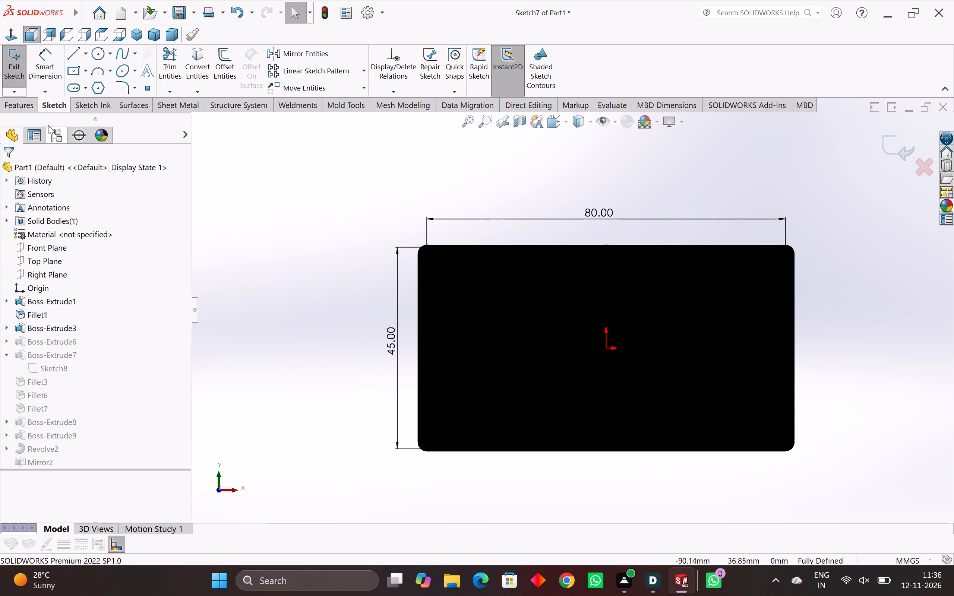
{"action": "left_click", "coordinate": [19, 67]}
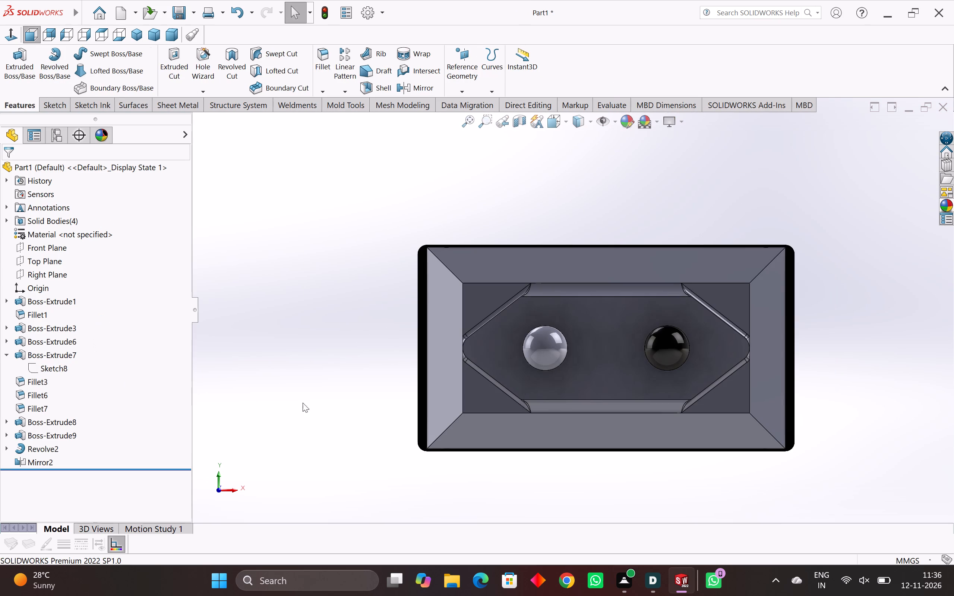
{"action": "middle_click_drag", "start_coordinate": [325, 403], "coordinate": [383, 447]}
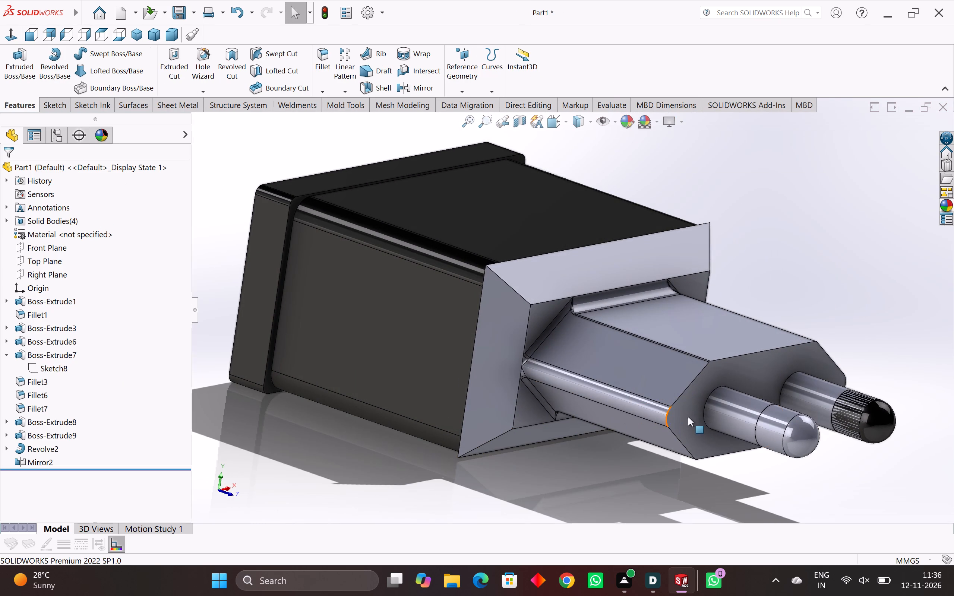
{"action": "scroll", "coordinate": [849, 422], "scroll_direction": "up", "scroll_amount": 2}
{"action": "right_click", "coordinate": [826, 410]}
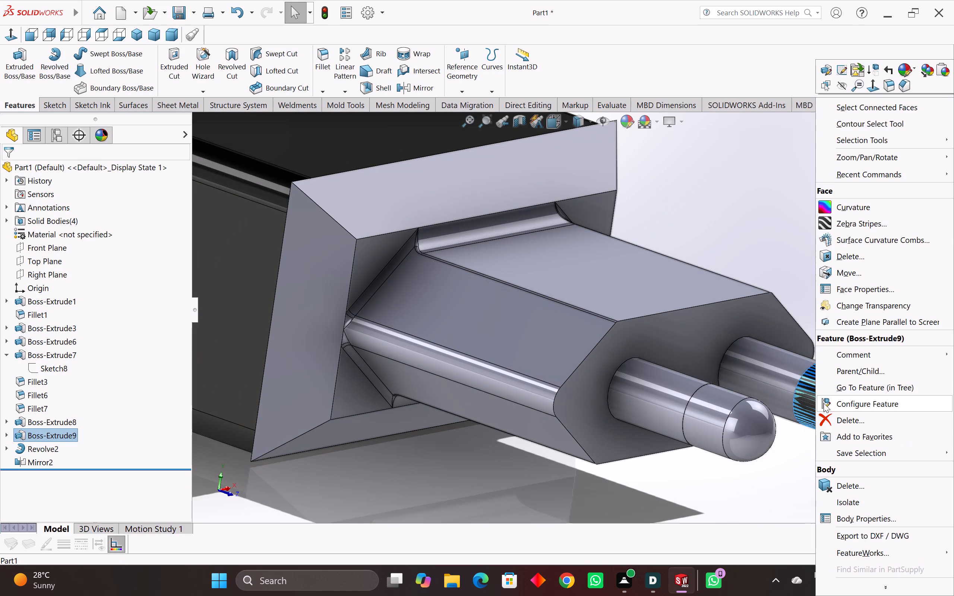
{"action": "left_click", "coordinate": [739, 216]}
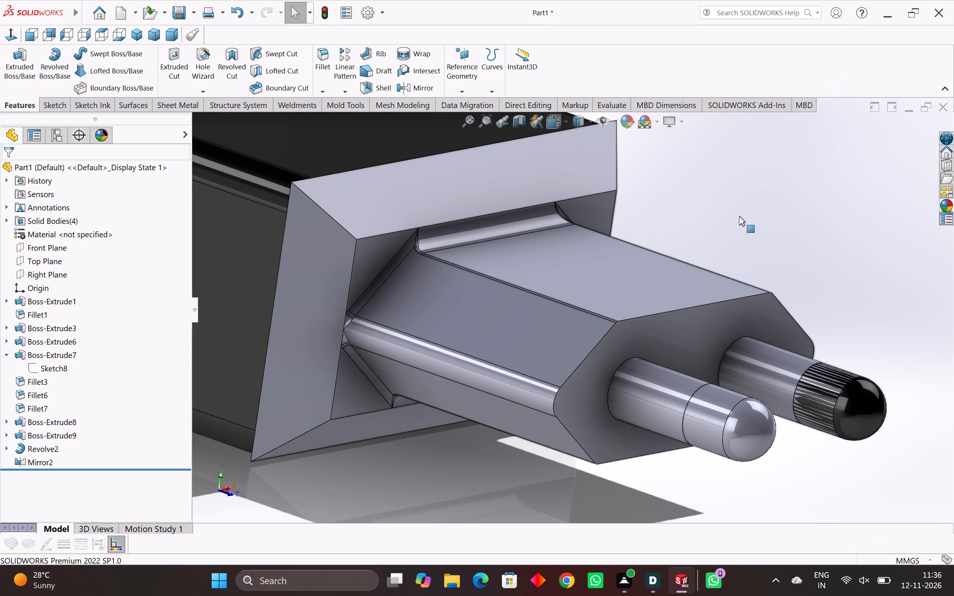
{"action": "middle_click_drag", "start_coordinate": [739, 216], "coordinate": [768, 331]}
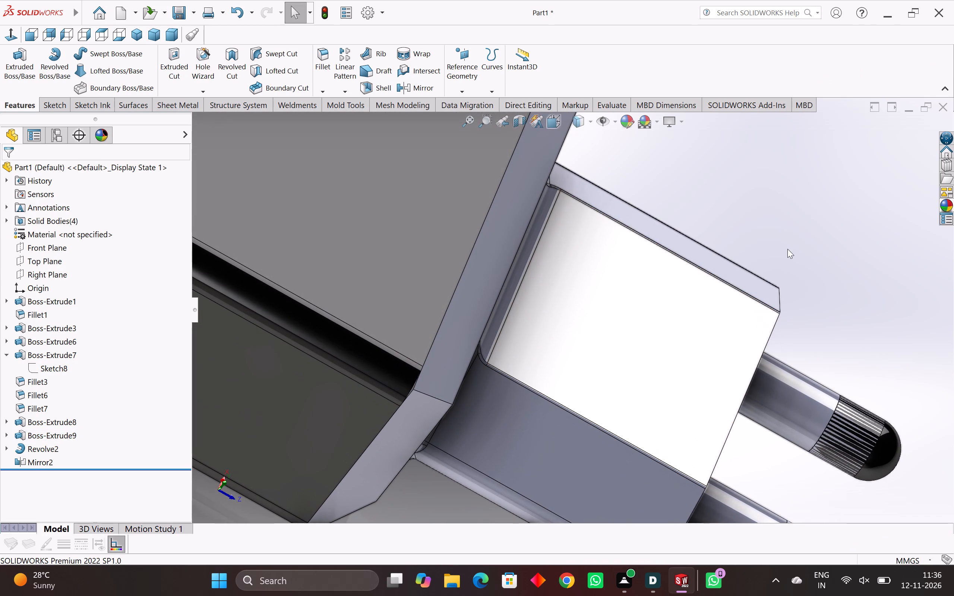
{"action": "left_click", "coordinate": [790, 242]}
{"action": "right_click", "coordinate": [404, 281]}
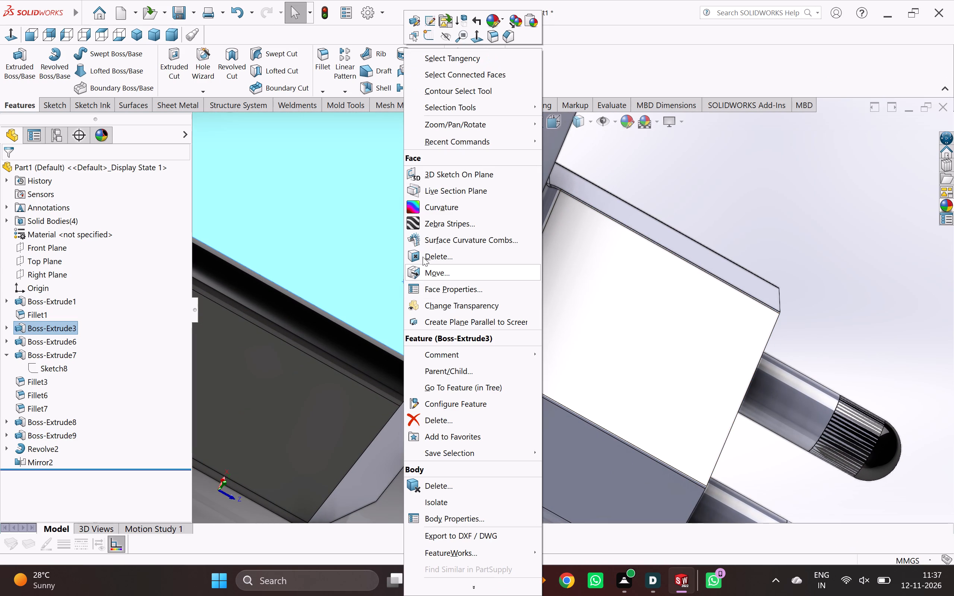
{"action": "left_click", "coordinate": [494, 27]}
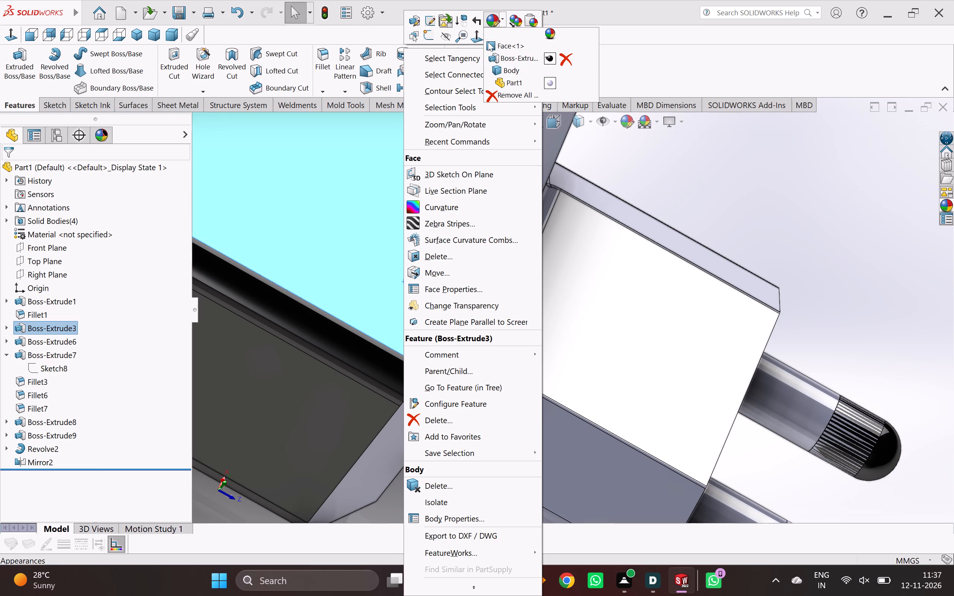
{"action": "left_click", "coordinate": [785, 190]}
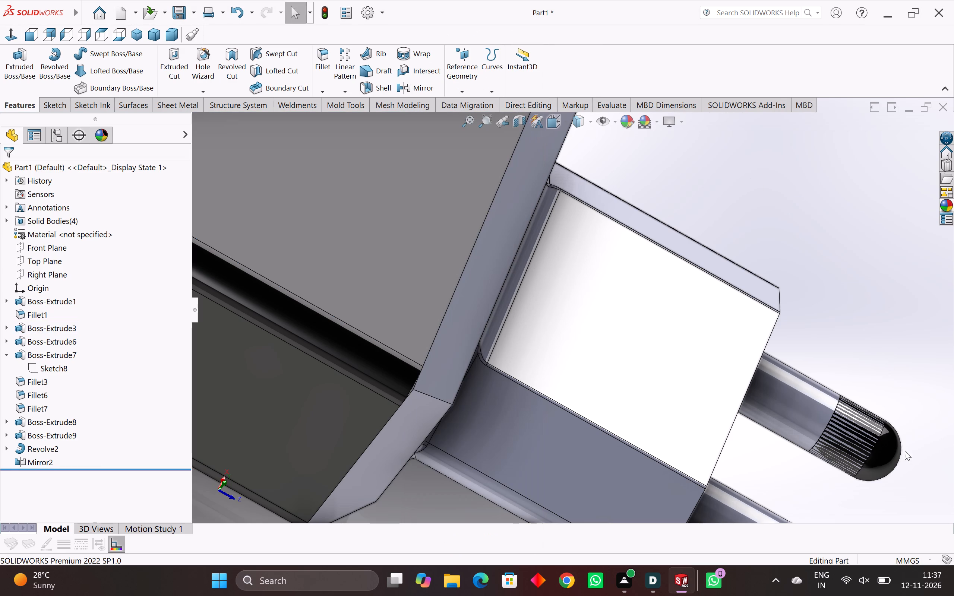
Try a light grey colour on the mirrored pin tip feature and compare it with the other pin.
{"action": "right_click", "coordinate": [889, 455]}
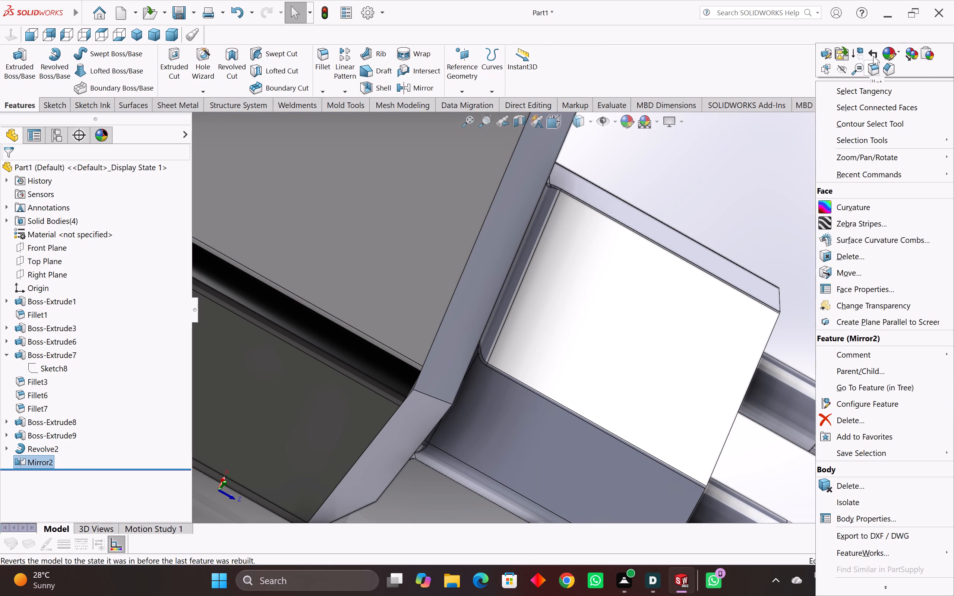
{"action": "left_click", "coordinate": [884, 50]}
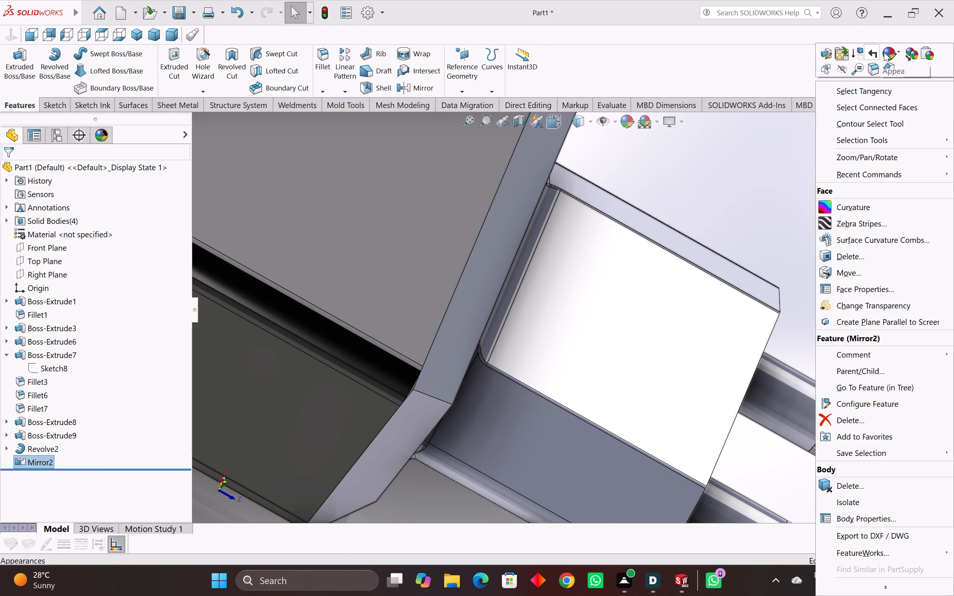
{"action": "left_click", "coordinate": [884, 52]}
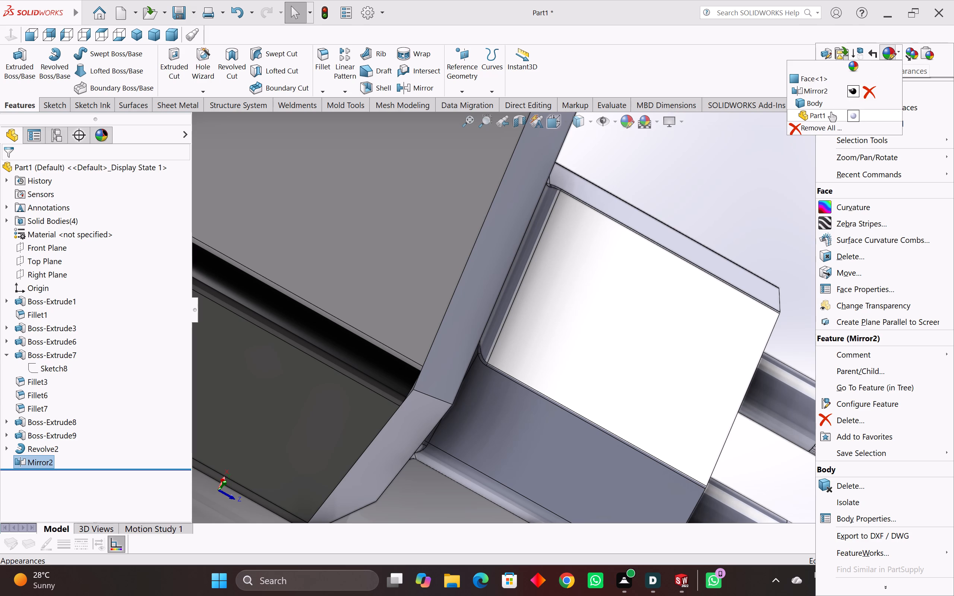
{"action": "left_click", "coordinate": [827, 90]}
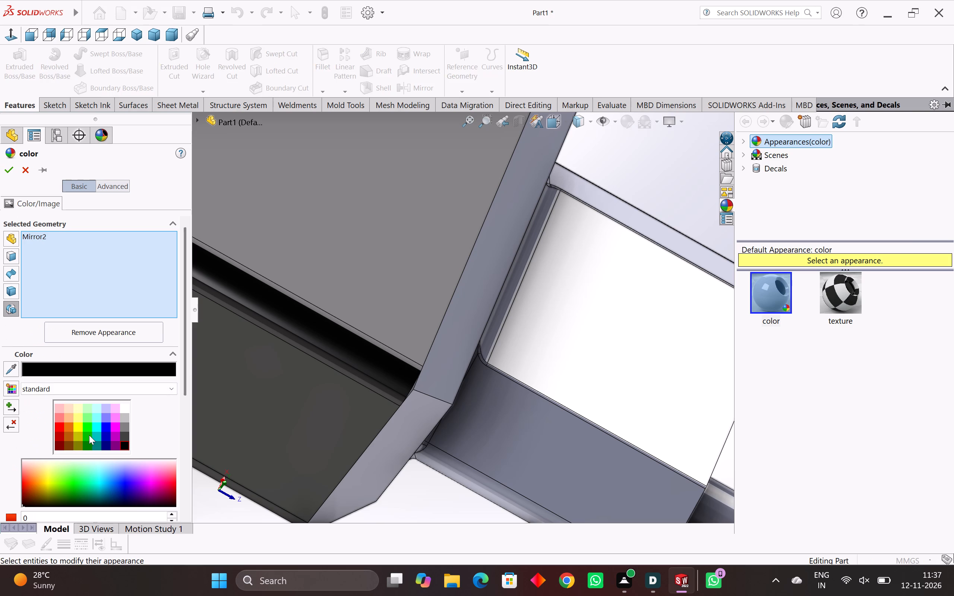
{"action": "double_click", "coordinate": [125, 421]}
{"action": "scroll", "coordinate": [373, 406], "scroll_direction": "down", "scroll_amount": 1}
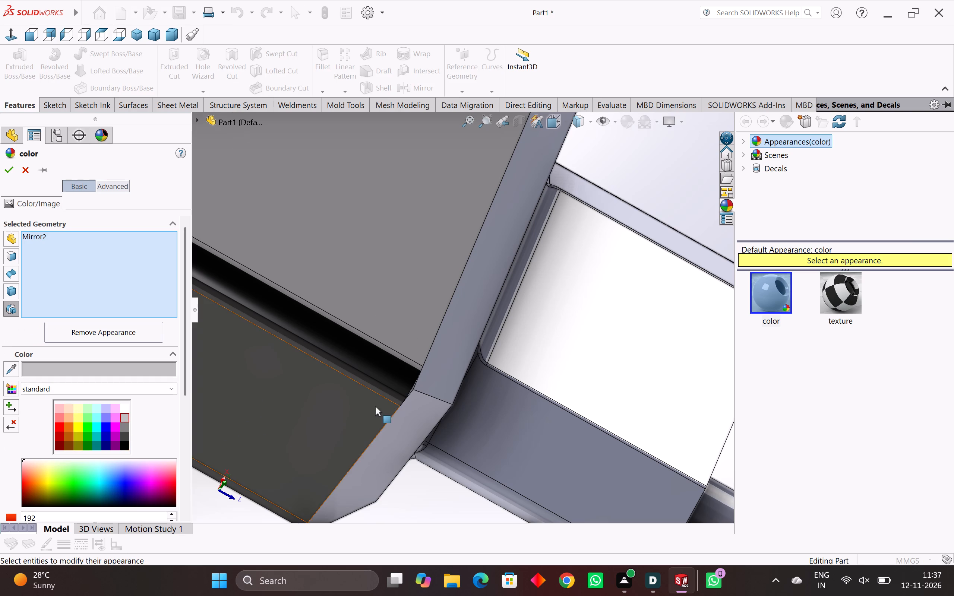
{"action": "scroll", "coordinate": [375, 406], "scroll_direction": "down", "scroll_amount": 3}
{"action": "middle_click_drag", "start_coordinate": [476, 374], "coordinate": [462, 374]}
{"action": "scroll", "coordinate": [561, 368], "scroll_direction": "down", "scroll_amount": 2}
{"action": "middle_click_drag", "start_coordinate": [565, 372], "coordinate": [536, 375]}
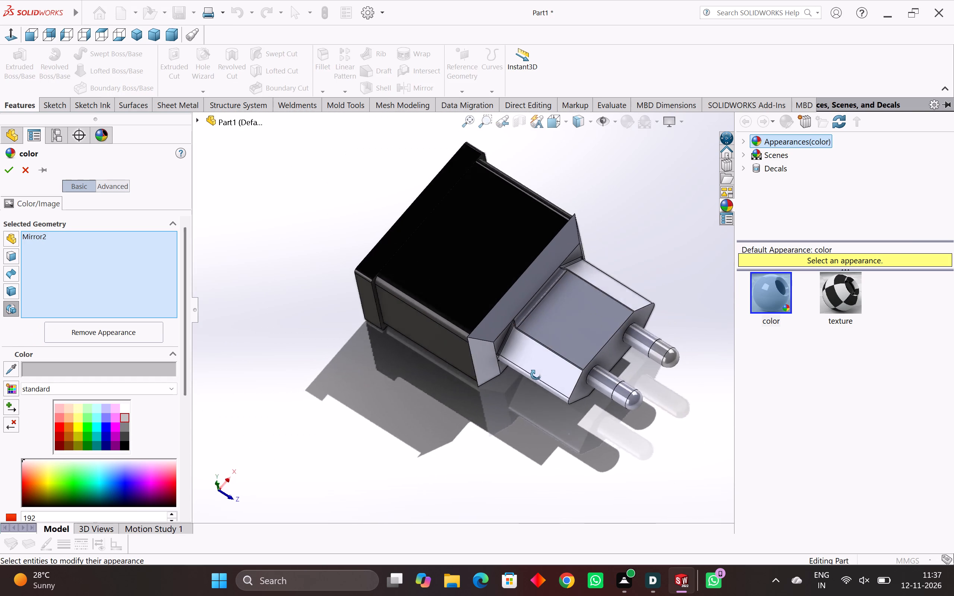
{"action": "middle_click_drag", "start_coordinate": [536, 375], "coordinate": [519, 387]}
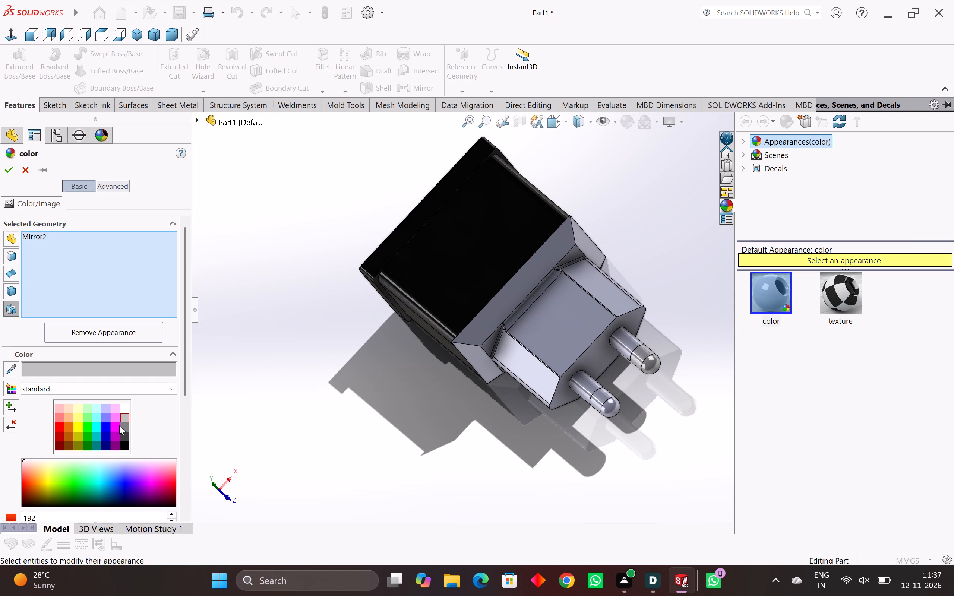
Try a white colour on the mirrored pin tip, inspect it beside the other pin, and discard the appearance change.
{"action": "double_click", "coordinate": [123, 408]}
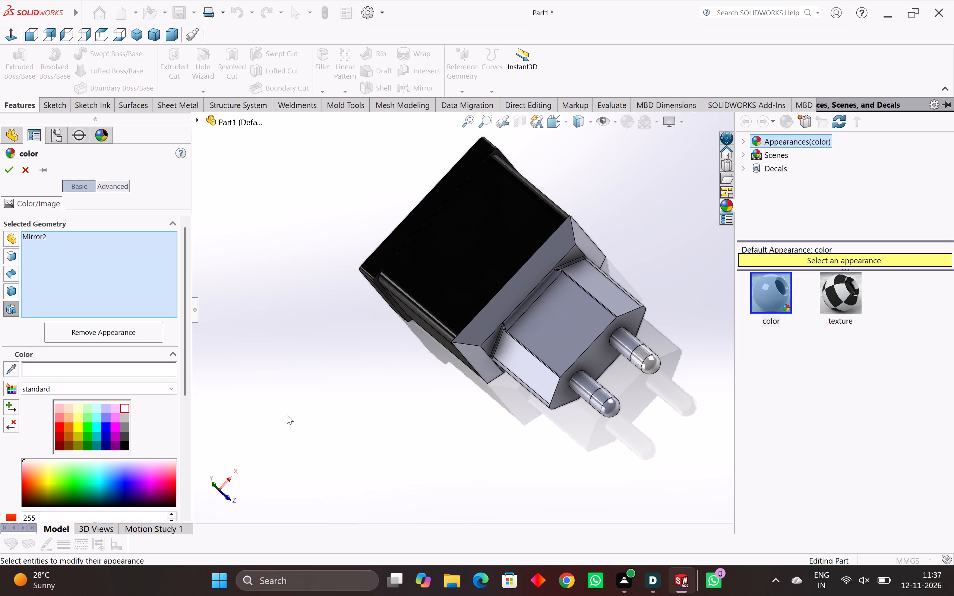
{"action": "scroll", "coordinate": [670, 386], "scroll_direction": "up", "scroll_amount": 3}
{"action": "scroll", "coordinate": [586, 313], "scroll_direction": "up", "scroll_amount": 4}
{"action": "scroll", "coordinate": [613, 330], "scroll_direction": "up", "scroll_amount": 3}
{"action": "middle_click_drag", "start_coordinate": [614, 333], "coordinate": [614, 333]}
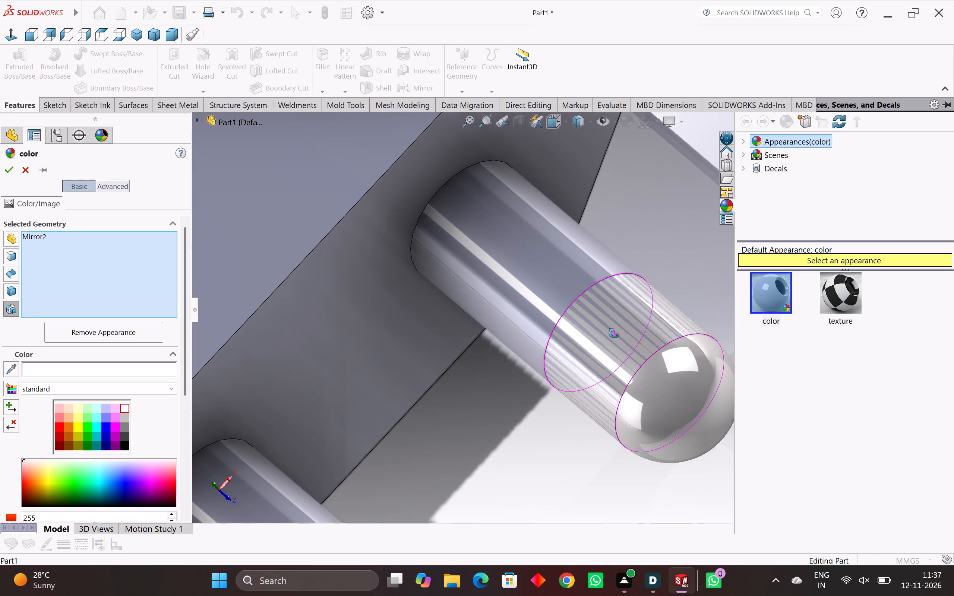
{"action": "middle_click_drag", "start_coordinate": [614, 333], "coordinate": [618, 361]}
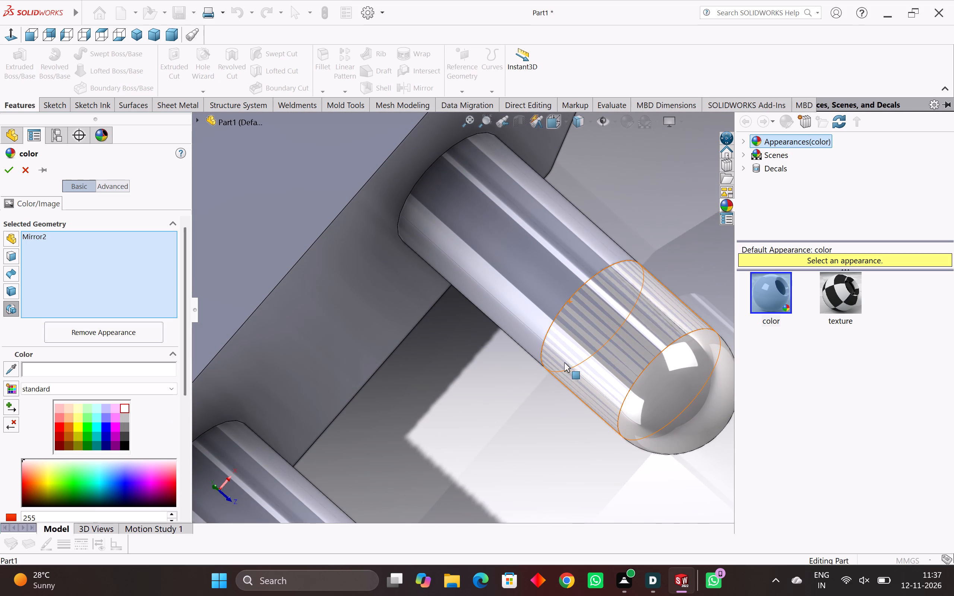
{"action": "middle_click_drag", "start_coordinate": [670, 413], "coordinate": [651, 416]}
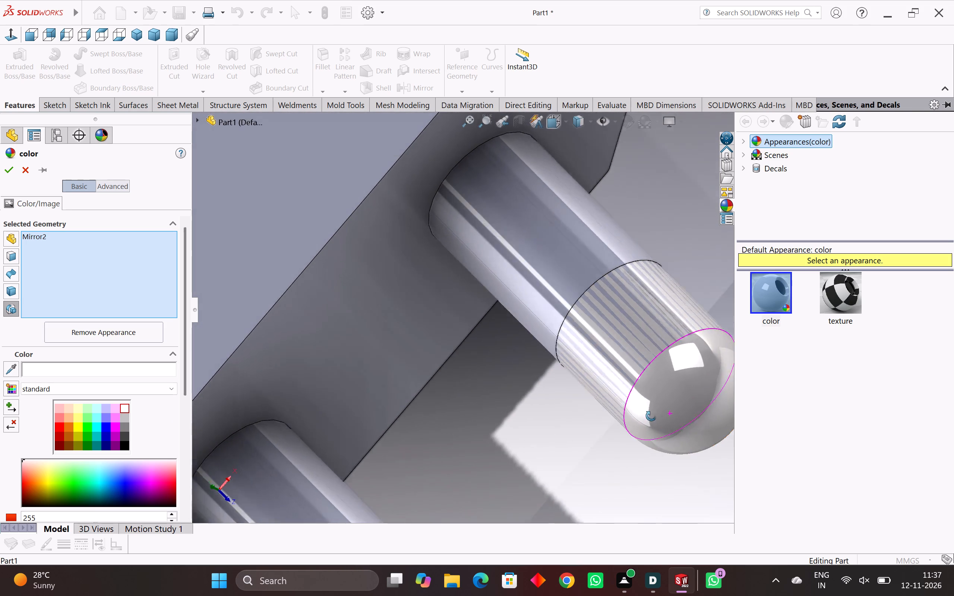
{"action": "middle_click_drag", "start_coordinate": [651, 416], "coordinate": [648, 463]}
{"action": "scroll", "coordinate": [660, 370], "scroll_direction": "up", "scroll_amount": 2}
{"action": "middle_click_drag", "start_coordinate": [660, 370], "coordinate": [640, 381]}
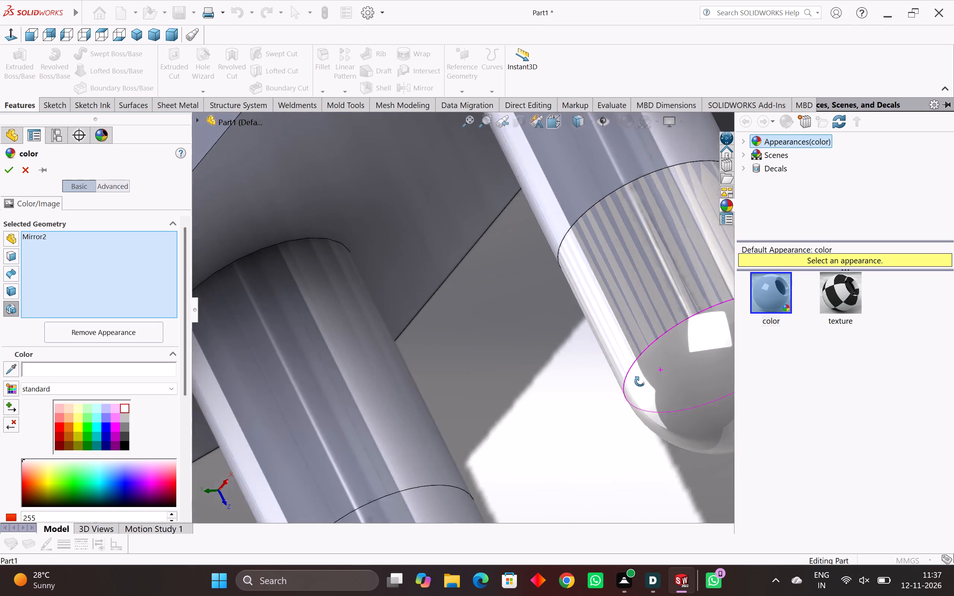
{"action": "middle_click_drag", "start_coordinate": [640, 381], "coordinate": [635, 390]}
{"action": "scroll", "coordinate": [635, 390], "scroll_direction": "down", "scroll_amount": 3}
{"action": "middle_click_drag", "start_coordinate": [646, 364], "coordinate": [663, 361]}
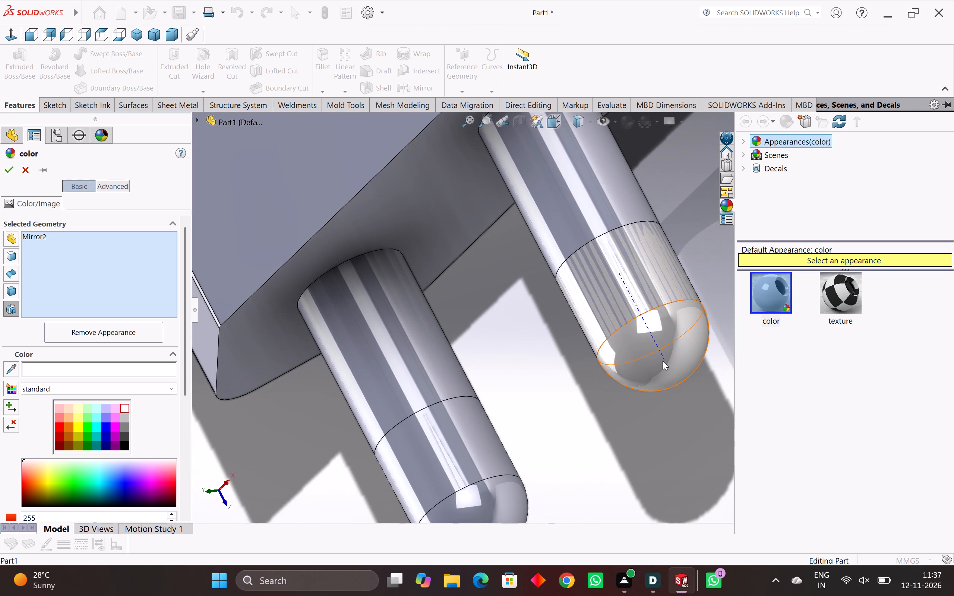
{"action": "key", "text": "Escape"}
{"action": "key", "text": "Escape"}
Delete the mirror feature that forms the black rounded tip of the second pin.
{"action": "scroll", "coordinate": [638, 359], "scroll_direction": "down", "scroll_amount": 2}
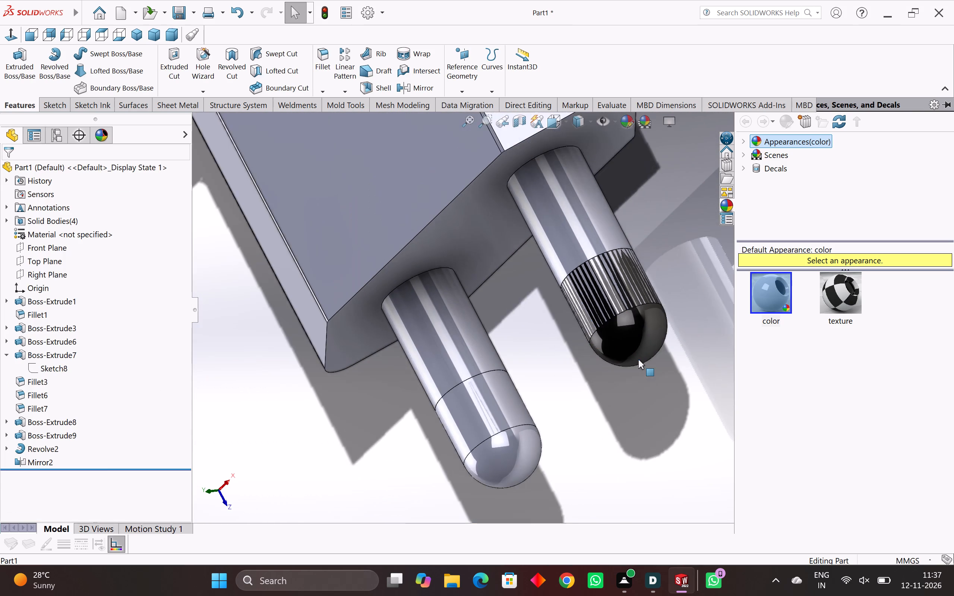
{"action": "middle_click_drag", "start_coordinate": [638, 359], "coordinate": [642, 360]}
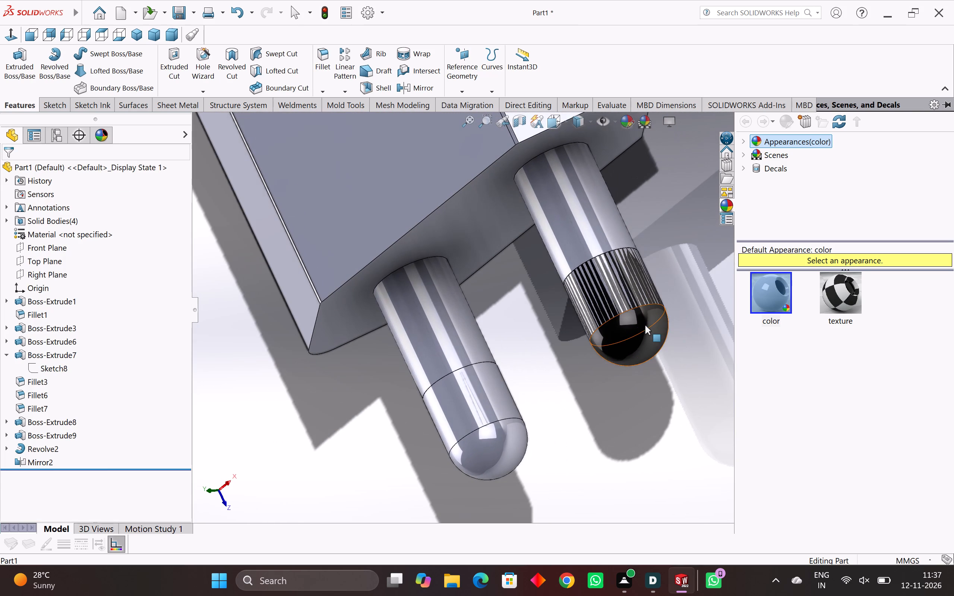
{"action": "right_click", "coordinate": [643, 336]}
{"action": "left_click", "coordinate": [673, 425]}
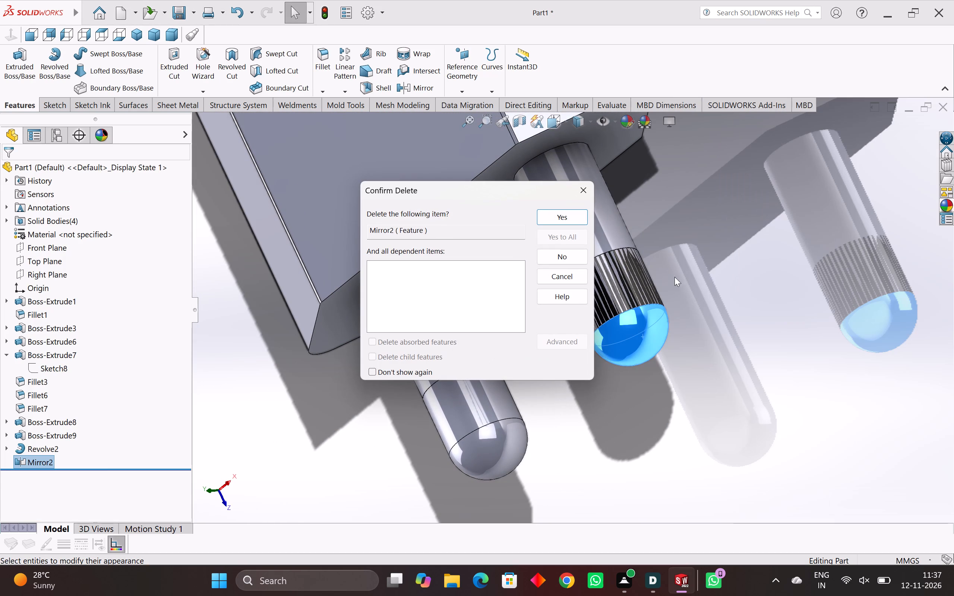
{"action": "left_click", "coordinate": [564, 214]}
Open Sketch7, the base sketch of the drafted end block Boss-Extrude6, for editing.
{"action": "middle_click_drag", "start_coordinate": [610, 306], "coordinate": [644, 303]}
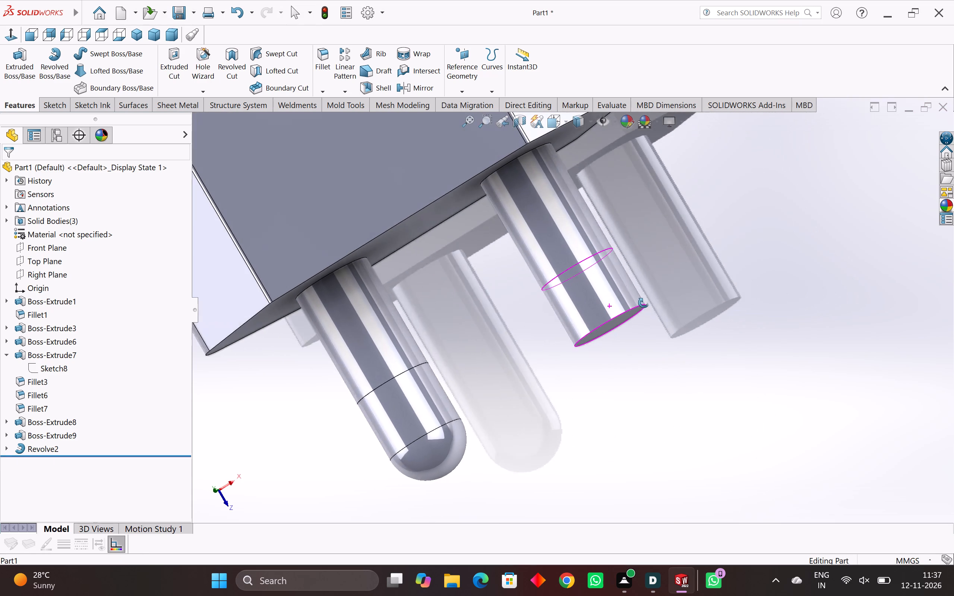
{"action": "middle_click_drag", "start_coordinate": [644, 303], "coordinate": [644, 302]}
{"action": "scroll", "coordinate": [644, 302], "scroll_direction": "down", "scroll_amount": 1}
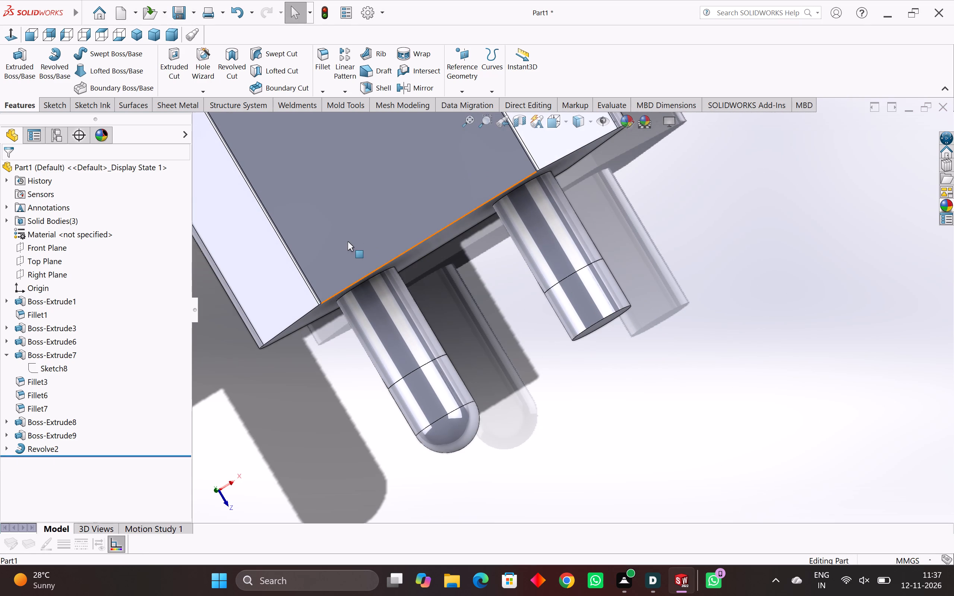
{"action": "scroll", "coordinate": [364, 253], "scroll_direction": "down", "scroll_amount": 8}
{"action": "middle_click_drag", "start_coordinate": [362, 261], "coordinate": [399, 277]}
{"action": "scroll", "coordinate": [435, 237], "scroll_direction": "up", "scroll_amount": 3}
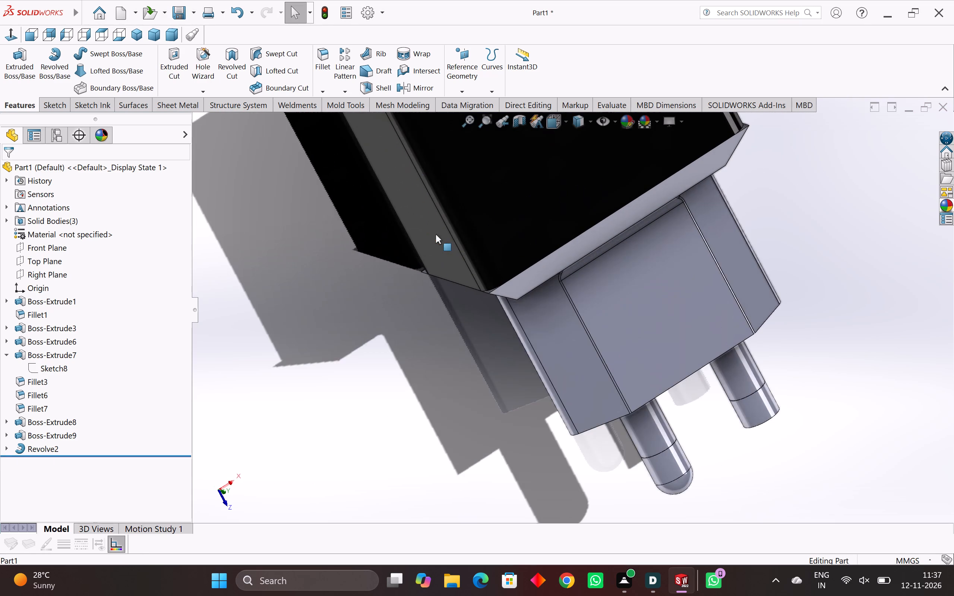
{"action": "scroll", "coordinate": [436, 234], "scroll_direction": "up", "scroll_amount": 1}
{"action": "scroll", "coordinate": [551, 306], "scroll_direction": "up", "scroll_amount": 3}
{"action": "middle_click_drag", "start_coordinate": [535, 297], "coordinate": [498, 238]}
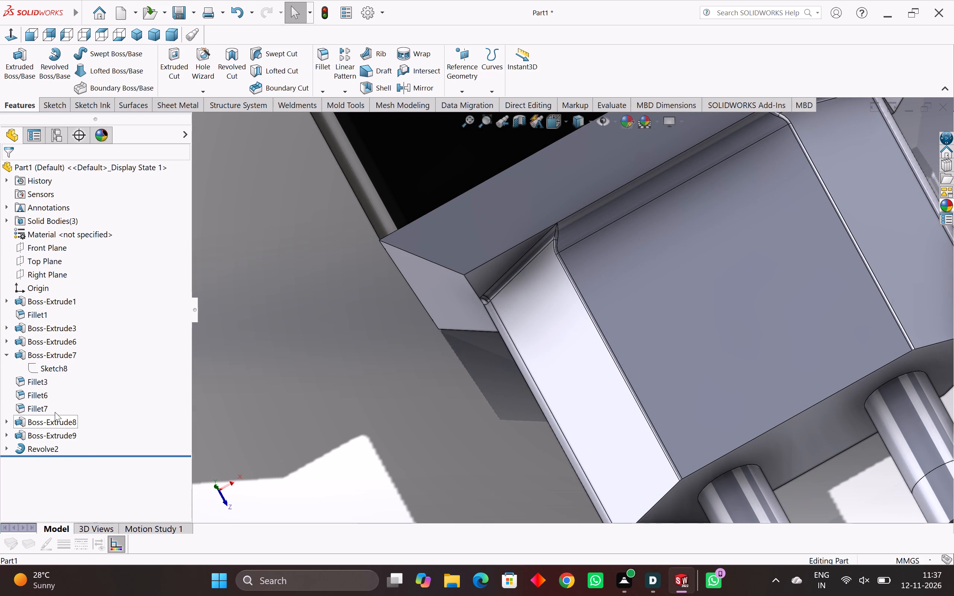
{"action": "left_click", "coordinate": [53, 336]}
{"action": "left_click", "coordinate": [7, 343]}
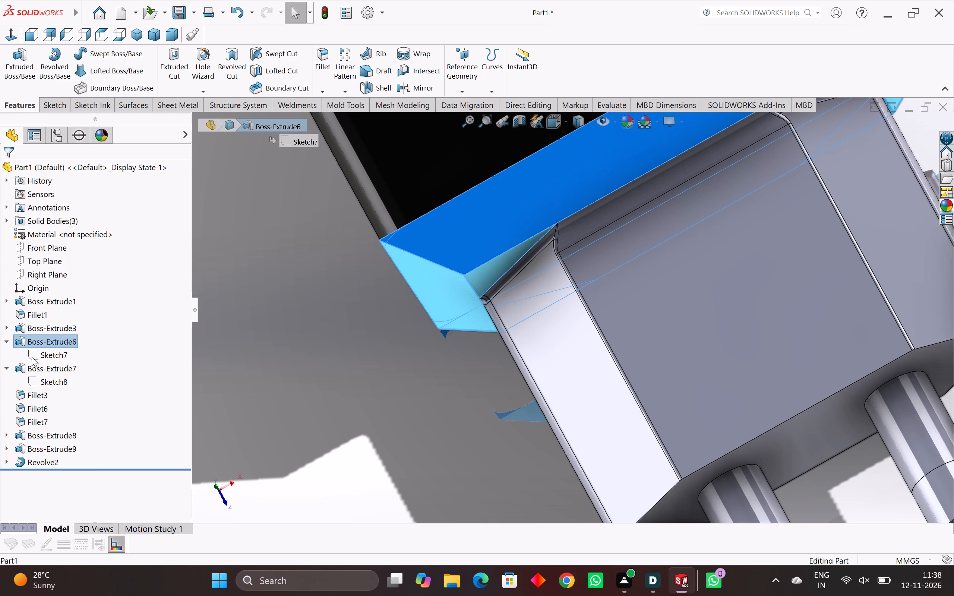
{"action": "left_click", "coordinate": [35, 359]}
{"action": "left_click", "coordinate": [48, 334]}
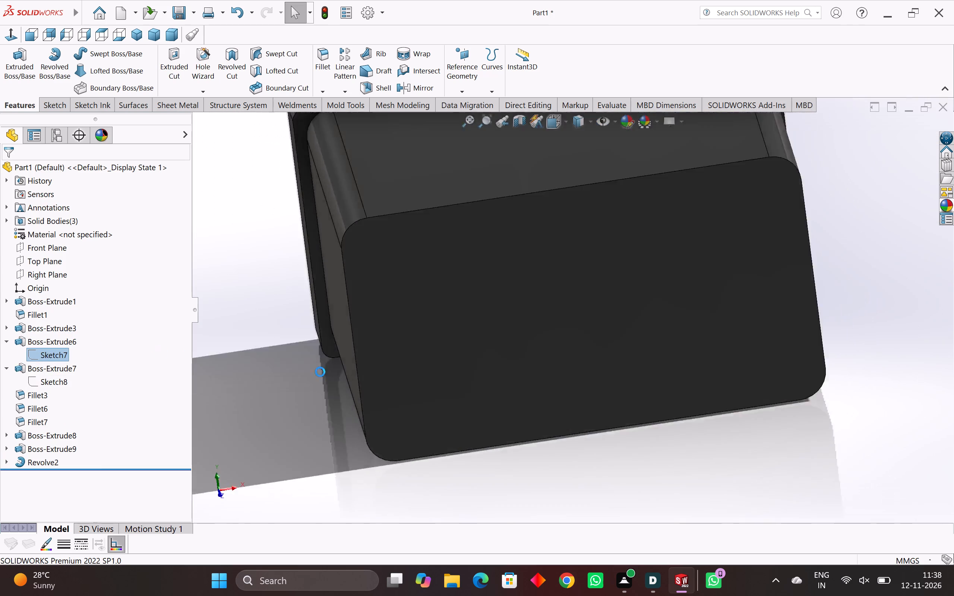
Apply a 5 mm sketch fillet to the first upper corner of the 80 x 45 mm rectangle in Sketch7.
{"action": "scroll", "coordinate": [395, 199], "scroll_direction": "up", "scroll_amount": 6}
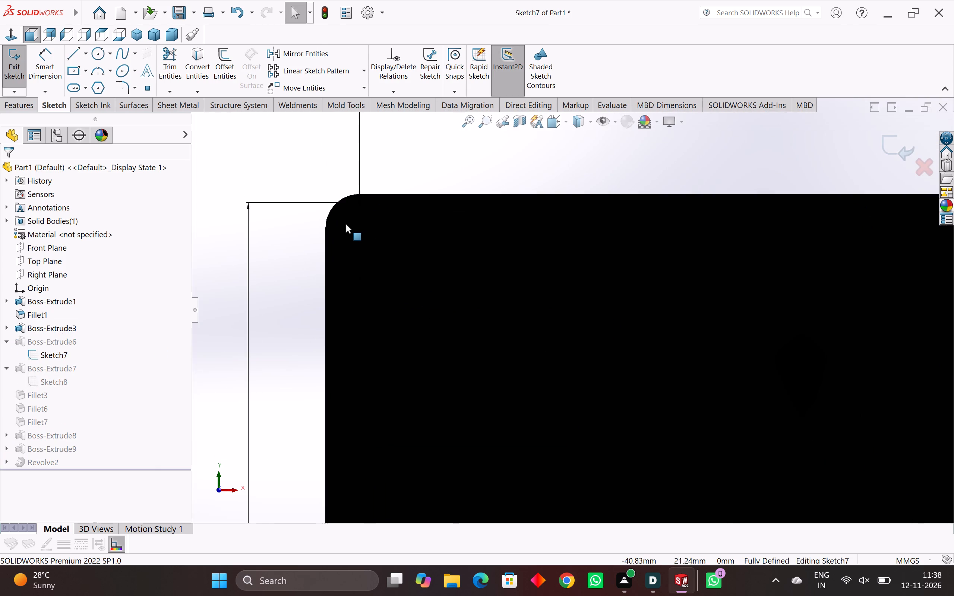
{"action": "scroll", "coordinate": [345, 224], "scroll_direction": "down", "scroll_amount": 7}
{"action": "middle_click_drag", "start_coordinate": [463, 373], "coordinate": [486, 396]}
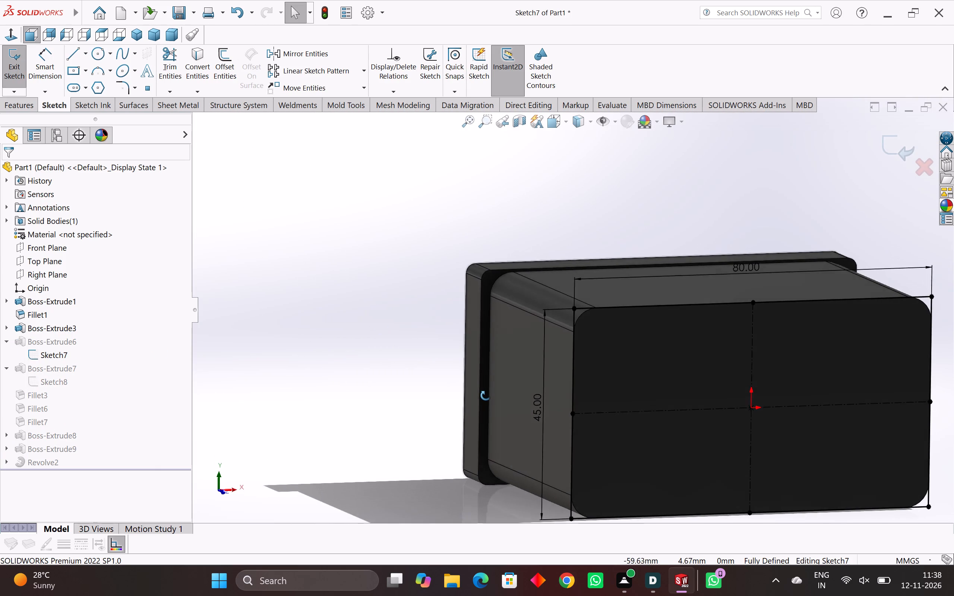
{"action": "middle_click_drag", "start_coordinate": [486, 396], "coordinate": [491, 403]}
{"action": "scroll", "coordinate": [608, 344], "scroll_direction": "up", "scroll_amount": 8}
{"action": "scroll", "coordinate": [589, 311], "scroll_direction": "down", "scroll_amount": 2}
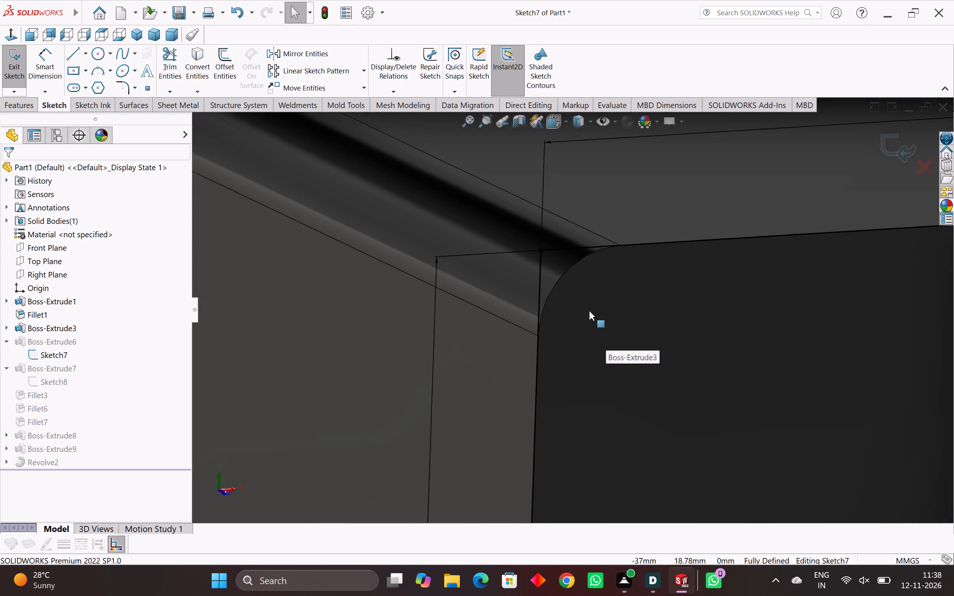
{"action": "scroll", "coordinate": [589, 311], "scroll_direction": "down", "scroll_amount": 2}
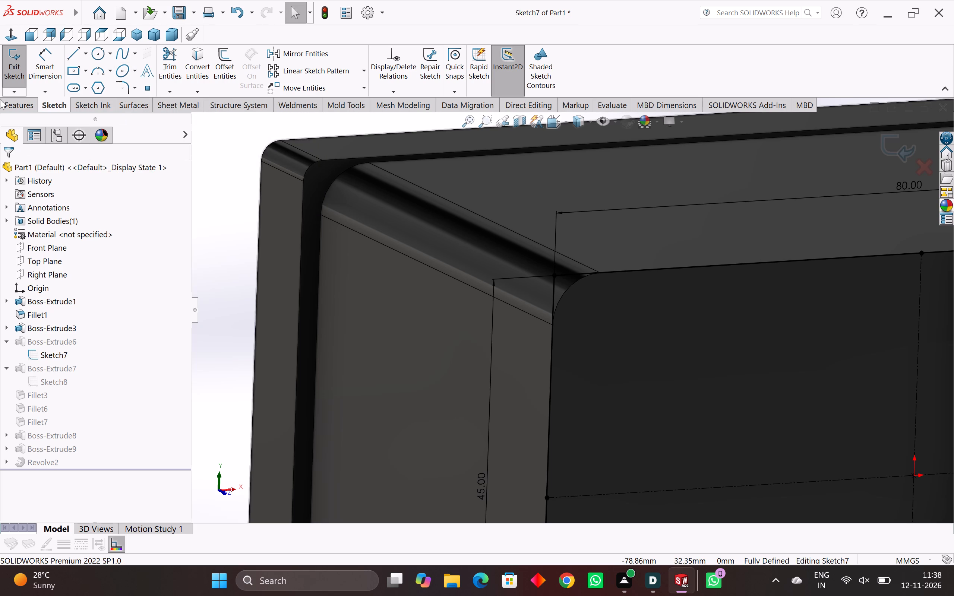
{"action": "left_click", "coordinate": [126, 91]}
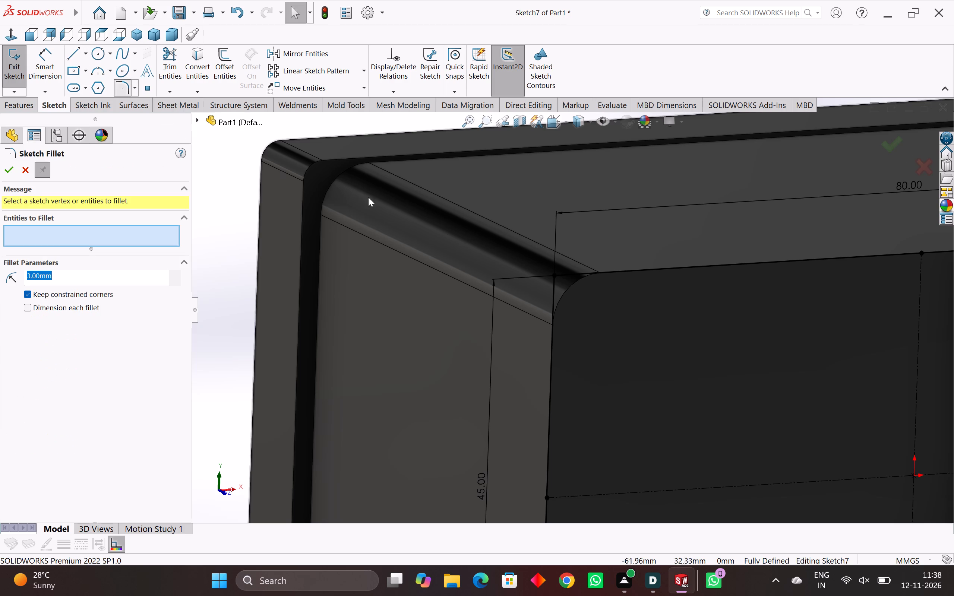
{"action": "left_click", "coordinate": [553, 276]}
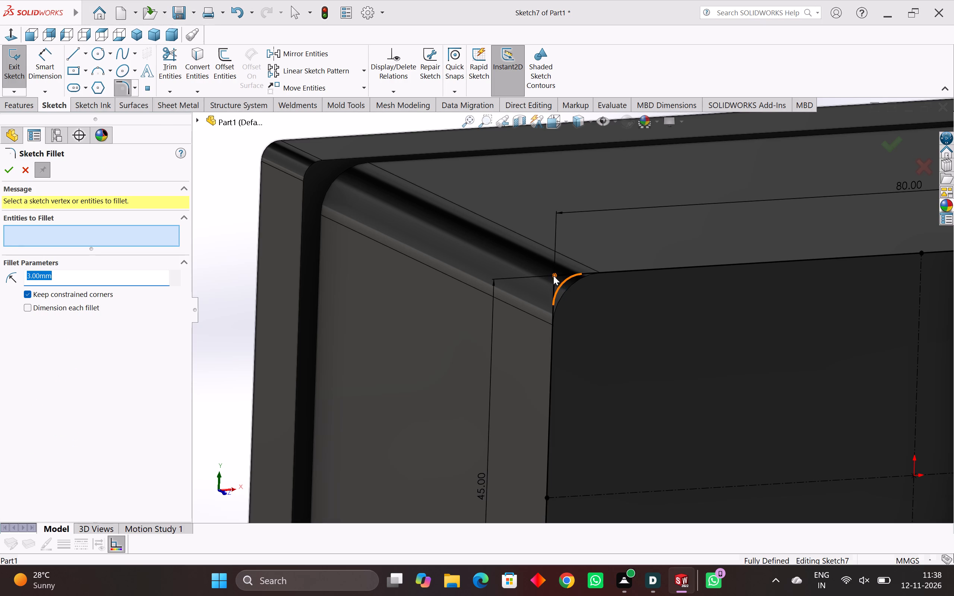
{"action": "left_click", "coordinate": [583, 299]}
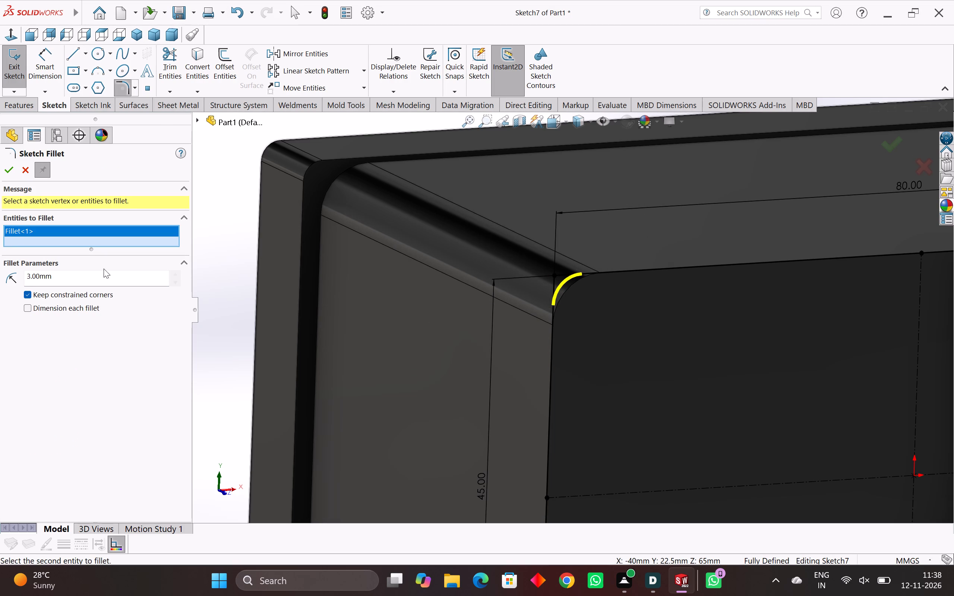
{"action": "left_click_drag", "start_coordinate": [87, 276], "coordinate": [0, 283]}
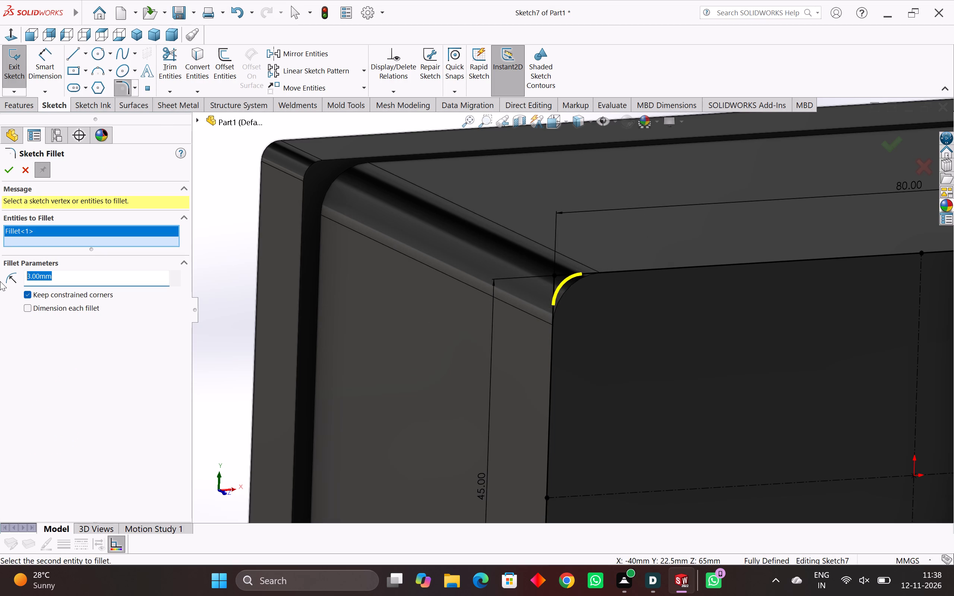
{"action": "key", "text": "5"}
{"action": "key", "text": "Return"}
{"action": "right_click", "coordinate": [53, 238]}
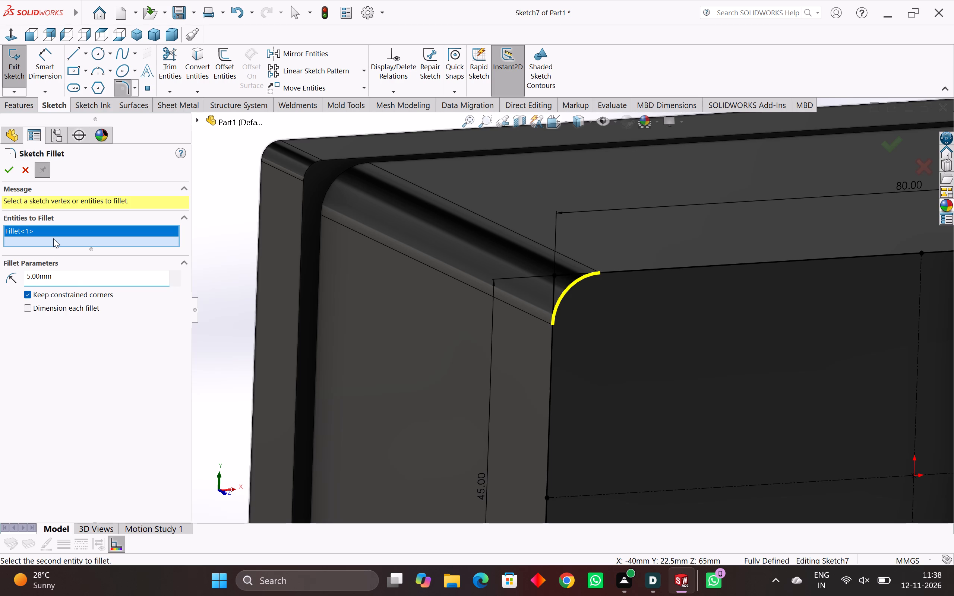
{"action": "scroll", "coordinate": [439, 347], "scroll_direction": "down", "scroll_amount": 2}
{"action": "middle_click_drag", "start_coordinate": [440, 348], "coordinate": [412, 346]}
{"action": "scroll", "coordinate": [411, 346], "scroll_direction": "down", "scroll_amount": 1}
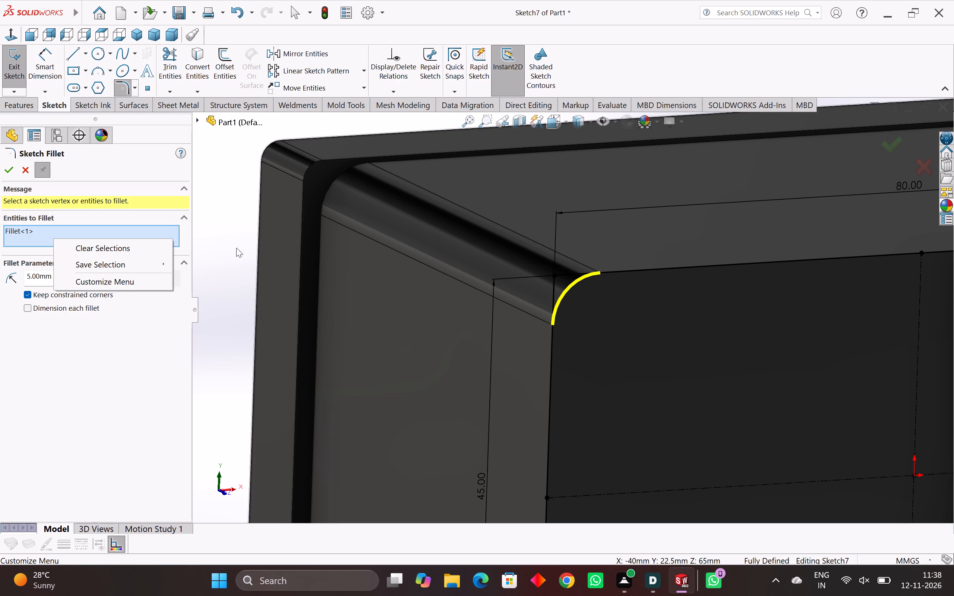
{"action": "left_click", "coordinate": [225, 229]}
Add 5 mm sketch fillets to the remaining three corners of the rectangle, accepting deletion of the affected relations, and exit the sketch.
{"action": "scroll", "coordinate": [508, 337], "scroll_direction": "down", "scroll_amount": 3}
{"action": "middle_click_drag", "start_coordinate": [509, 338], "coordinate": [463, 333]}
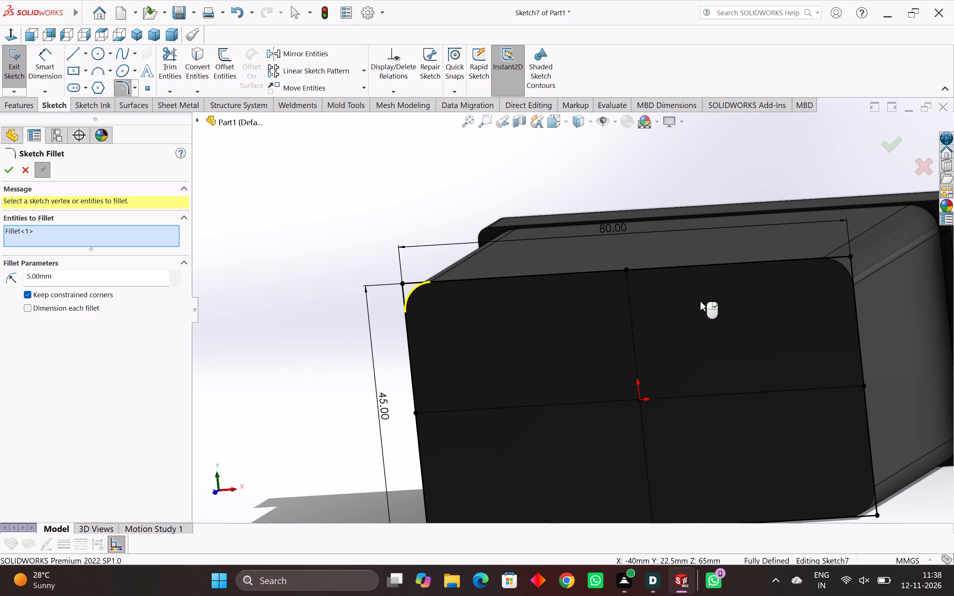
{"action": "left_click", "coordinate": [849, 255]}
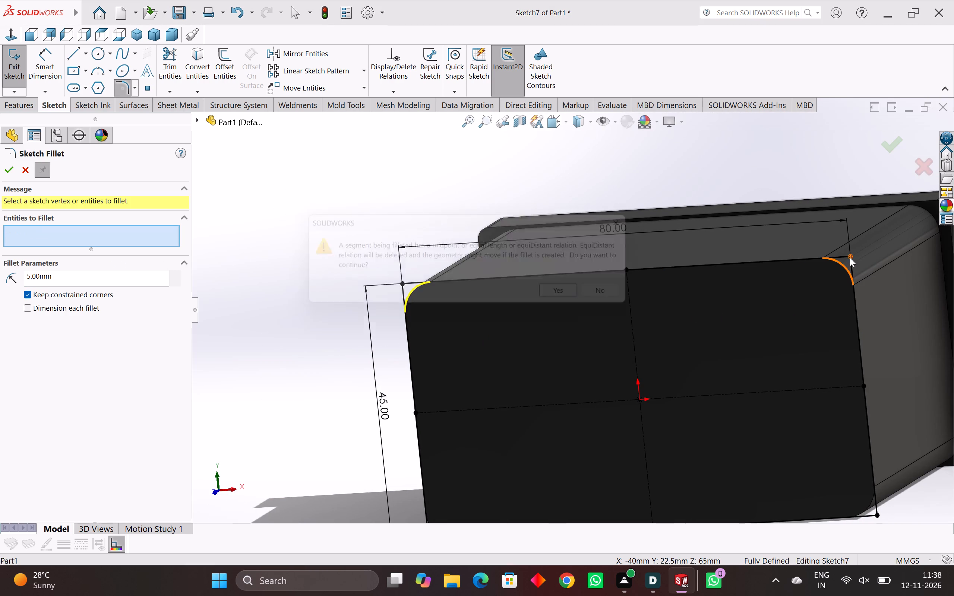
{"action": "scroll", "coordinate": [846, 333], "scroll_direction": "down", "scroll_amount": 2}
{"action": "left_click", "coordinate": [576, 300]}
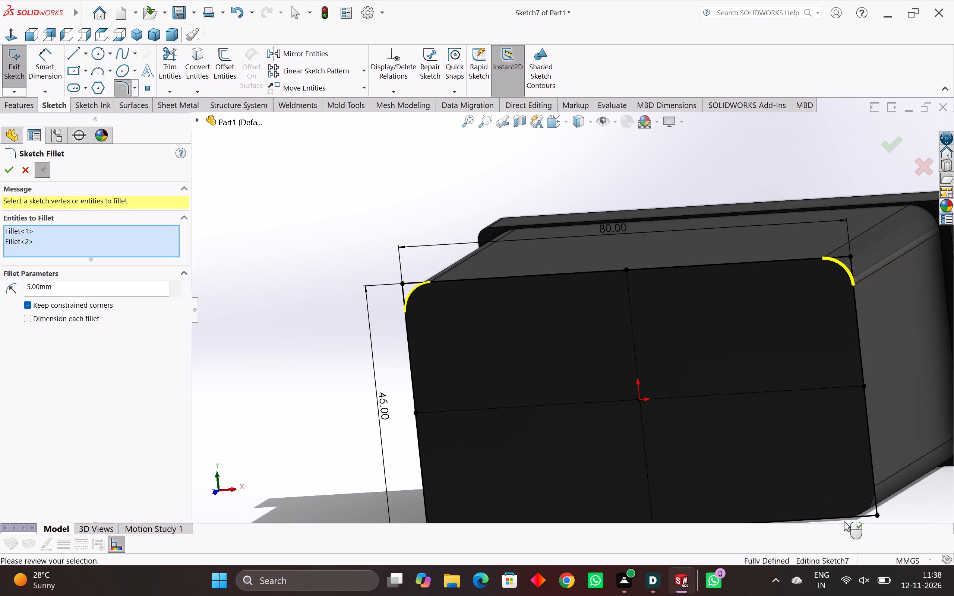
{"action": "left_click", "coordinate": [877, 516]}
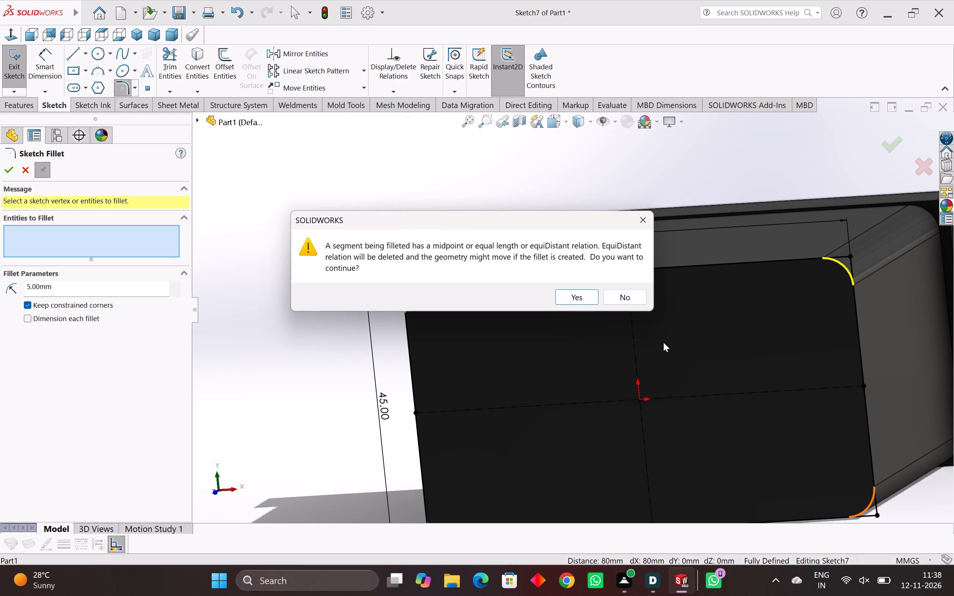
{"action": "left_click", "coordinate": [575, 297]}
{"action": "scroll", "coordinate": [612, 363], "scroll_direction": "down", "scroll_amount": 3}
{"action": "middle_click_drag", "start_coordinate": [613, 364], "coordinate": [684, 361]}
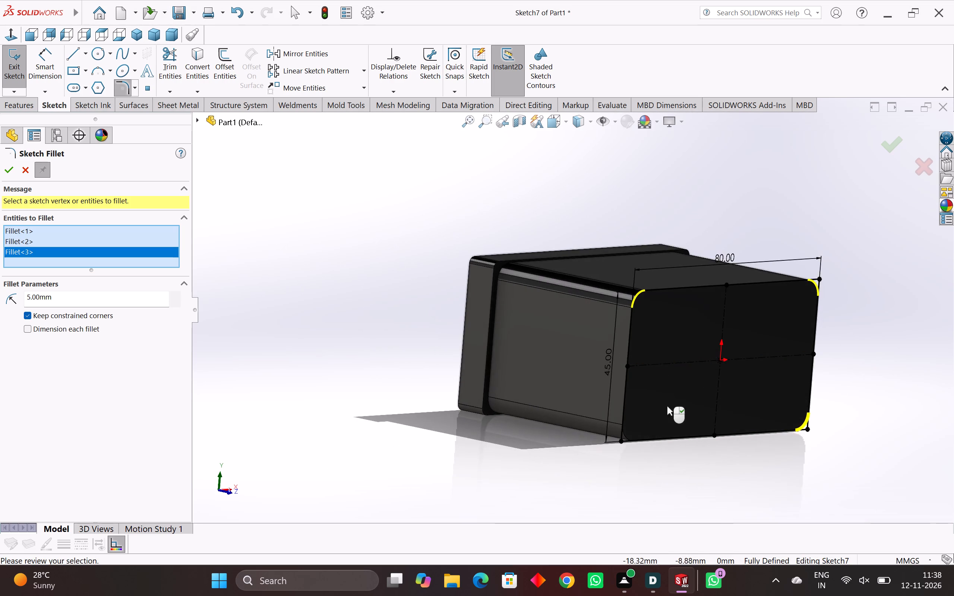
{"action": "scroll", "coordinate": [657, 434], "scroll_direction": "up", "scroll_amount": 5}
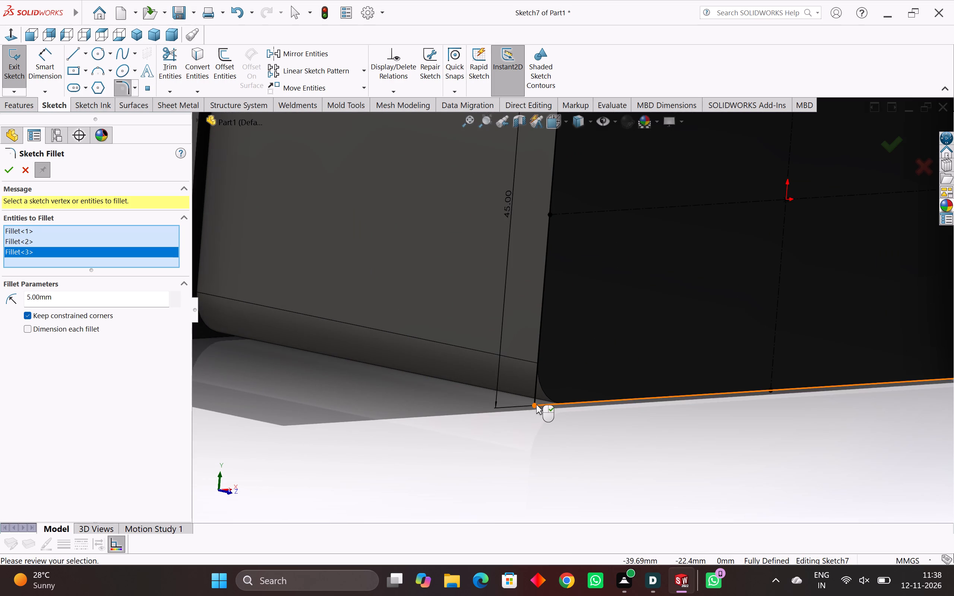
{"action": "left_click", "coordinate": [534, 405]}
{"action": "left_click", "coordinate": [563, 298]}
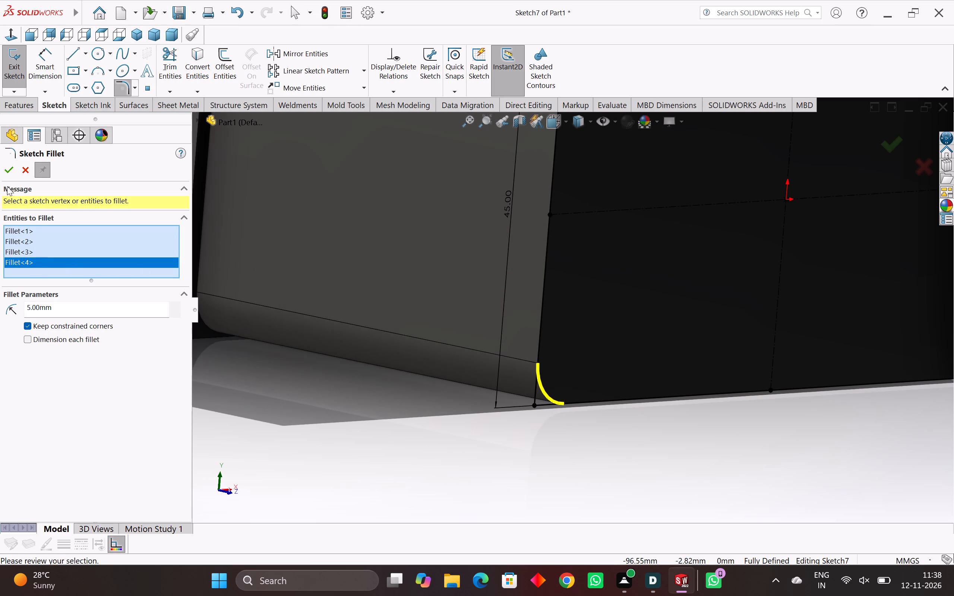
{"action": "left_click", "coordinate": [6, 173]}
{"action": "scroll", "coordinate": [527, 287], "scroll_direction": "down", "scroll_amount": 4}
{"action": "middle_click_drag", "start_coordinate": [533, 295], "coordinate": [469, 308]}
{"action": "scroll", "coordinate": [471, 316], "scroll_direction": "down", "scroll_amount": 1}
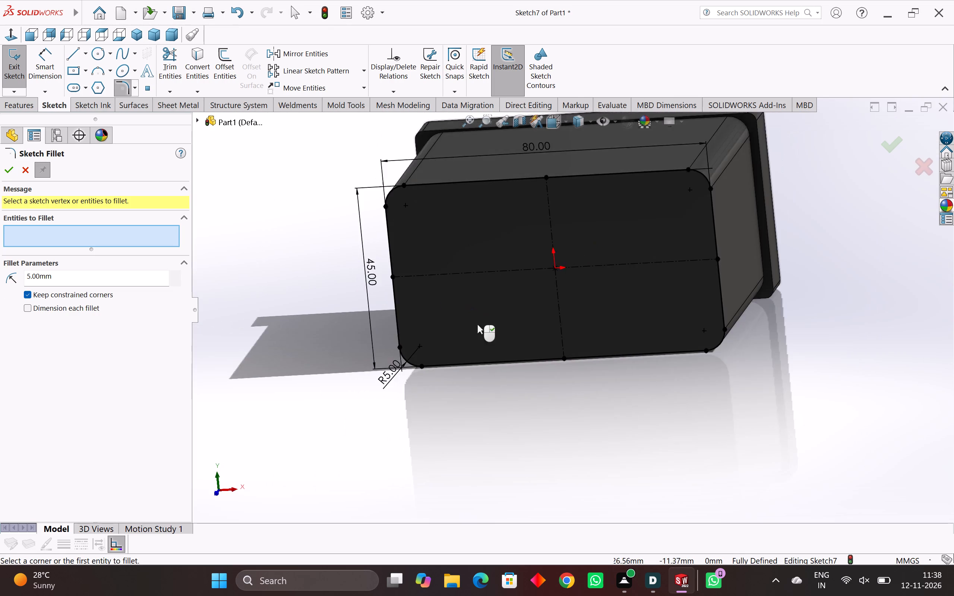
{"action": "left_click", "coordinate": [12, 173]}
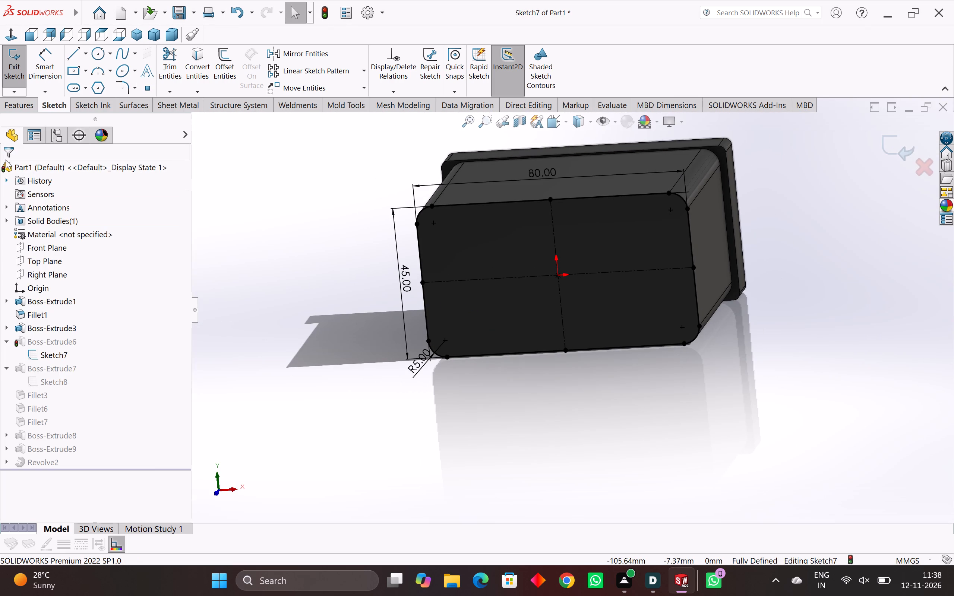
{"action": "left_click", "coordinate": [9, 80]}
Inspect the end block's rounded corner and review the Boss-Extrude6 depth and draft settings without changing them.
{"action": "middle_click_drag", "start_coordinate": [366, 286], "coordinate": [403, 321]}
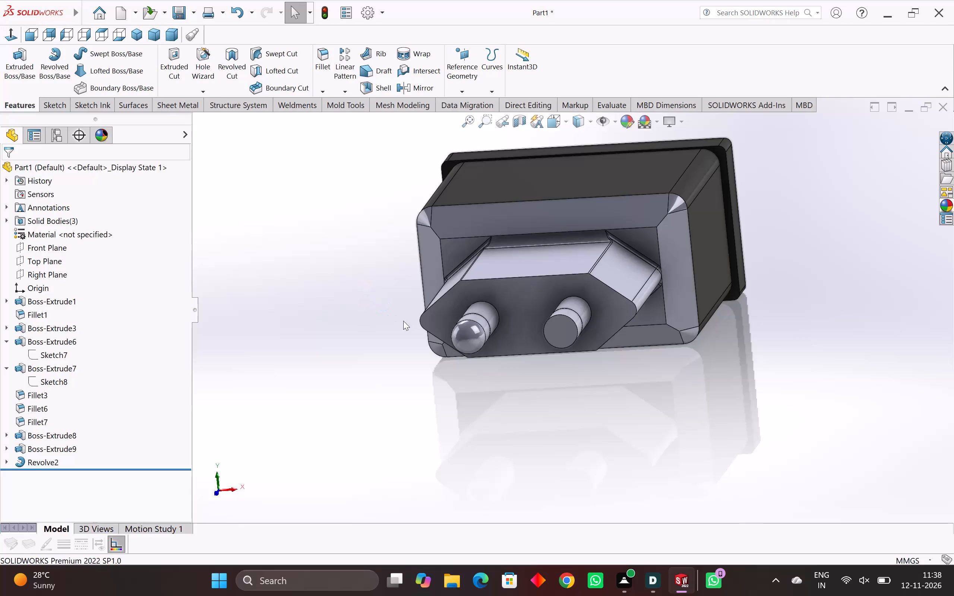
{"action": "middle_click_drag", "start_coordinate": [403, 321], "coordinate": [428, 341]}
{"action": "middle_click_drag", "start_coordinate": [433, 327], "coordinate": [442, 335]}
{"action": "scroll", "coordinate": [442, 335], "scroll_direction": "up", "scroll_amount": 2}
{"action": "scroll", "coordinate": [546, 229], "scroll_direction": "up", "scroll_amount": 3}
{"action": "right_click", "coordinate": [481, 210]}
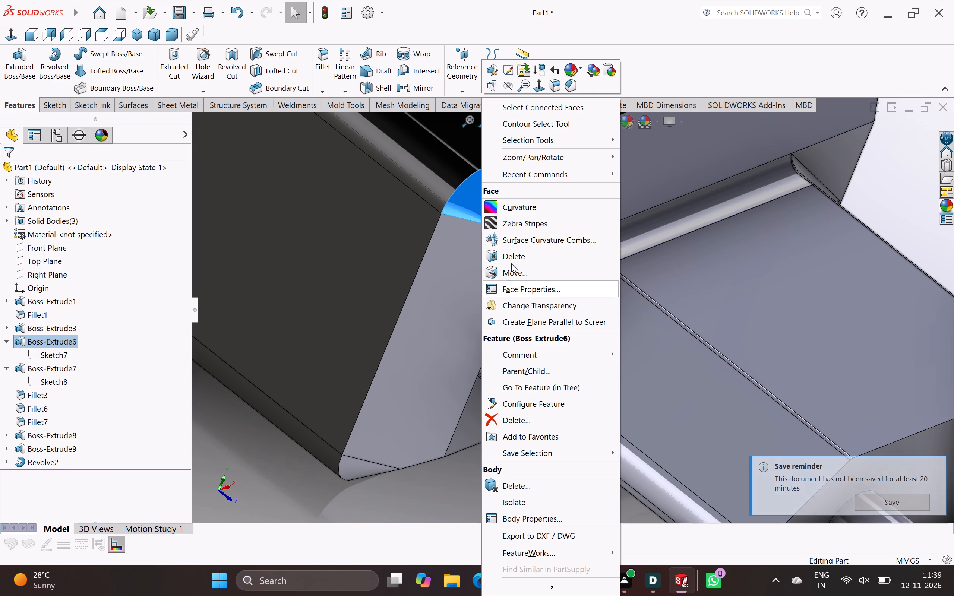
{"action": "left_click", "coordinate": [494, 70]}
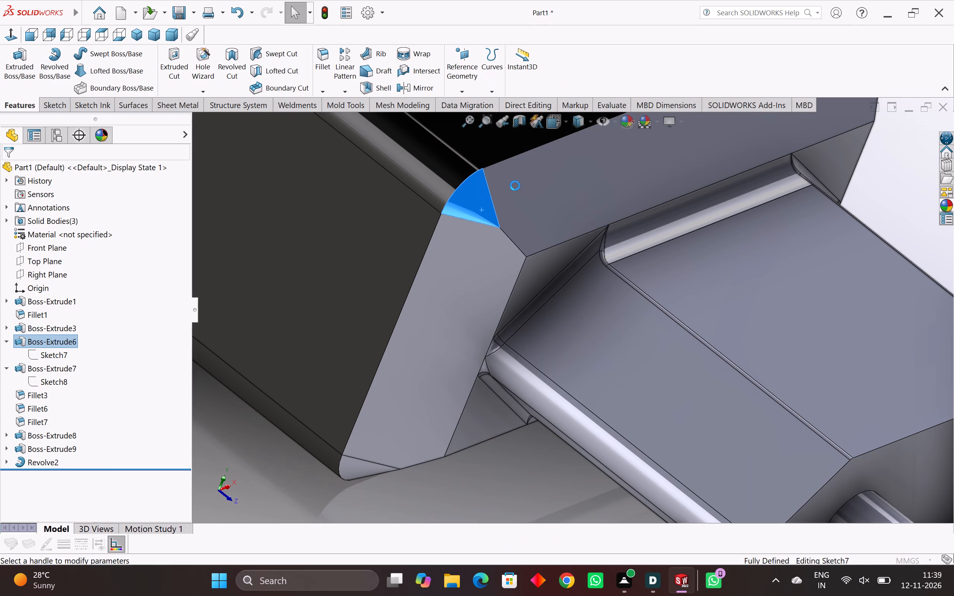
{"action": "scroll", "coordinate": [531, 277], "scroll_direction": "down", "scroll_amount": 3}
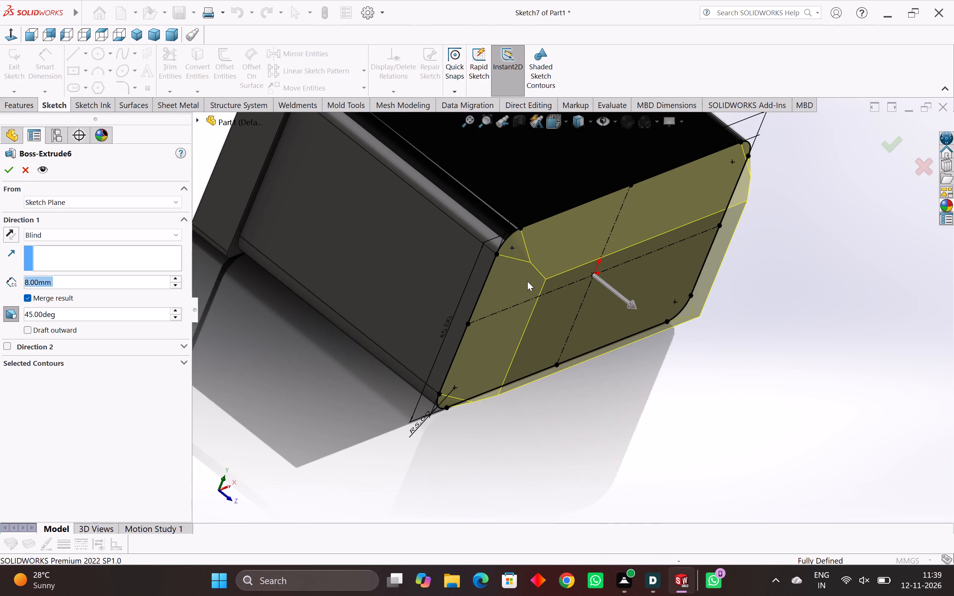
{"action": "left_click", "coordinate": [28, 172]}
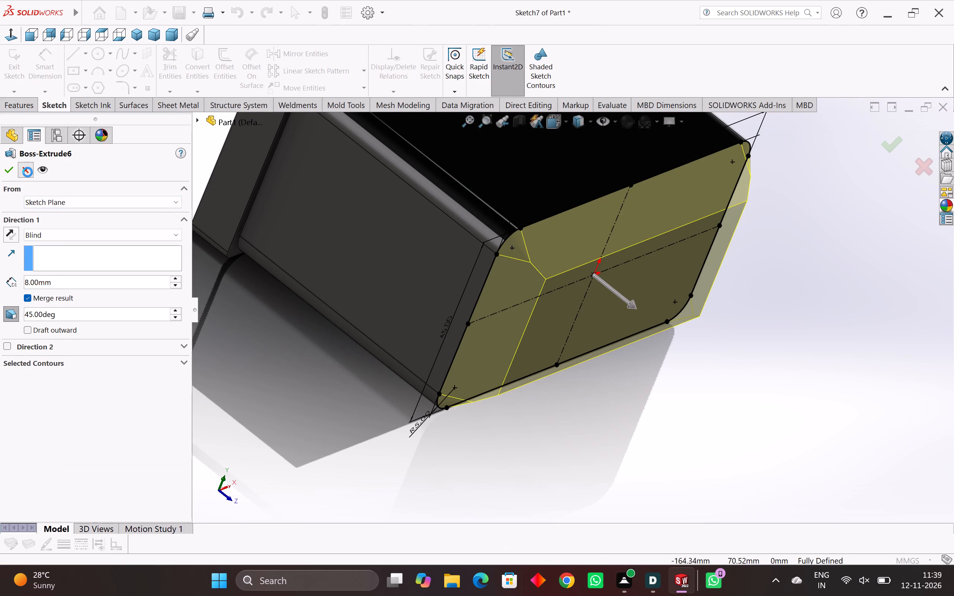
Examine from several sides how the end block's drafted faces meet at the rounded corners and around the plug body.
{"action": "middle_click_drag", "start_coordinate": [395, 261], "coordinate": [372, 296]}
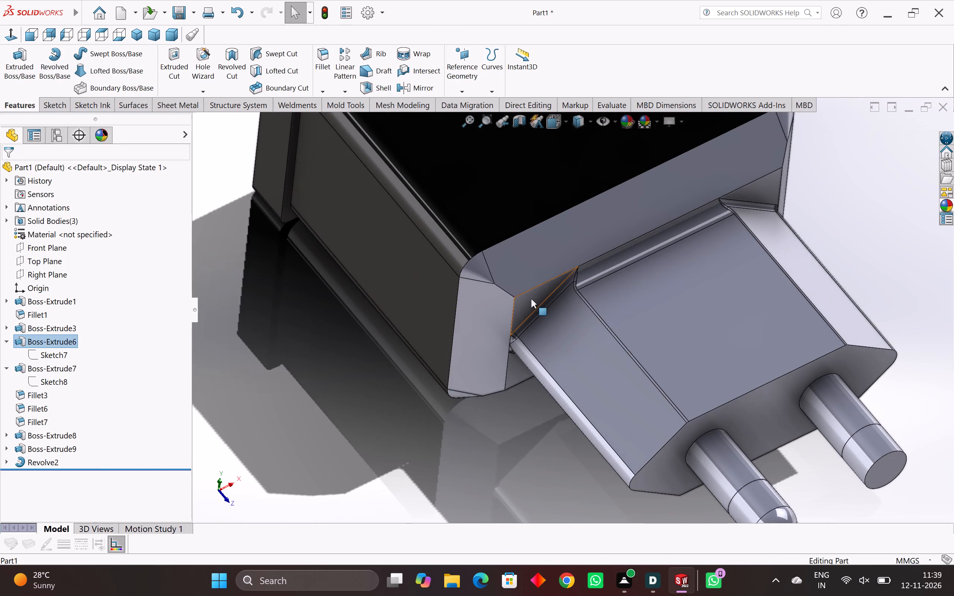
{"action": "scroll", "coordinate": [531, 299], "scroll_direction": "up", "scroll_amount": 4}
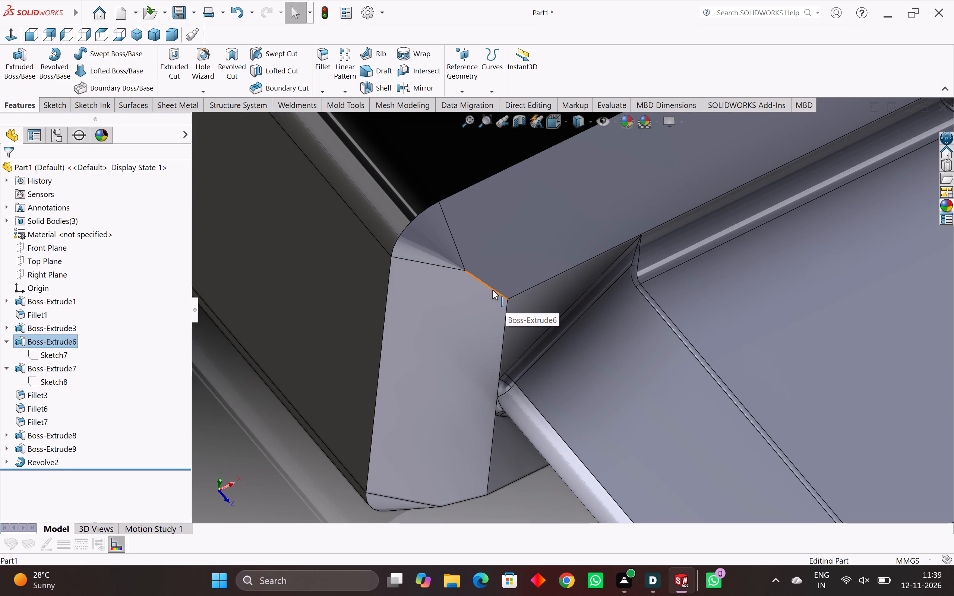
{"action": "scroll", "coordinate": [479, 296], "scroll_direction": "down", "scroll_amount": 1}
{"action": "middle_click_drag", "start_coordinate": [478, 295], "coordinate": [488, 314]}
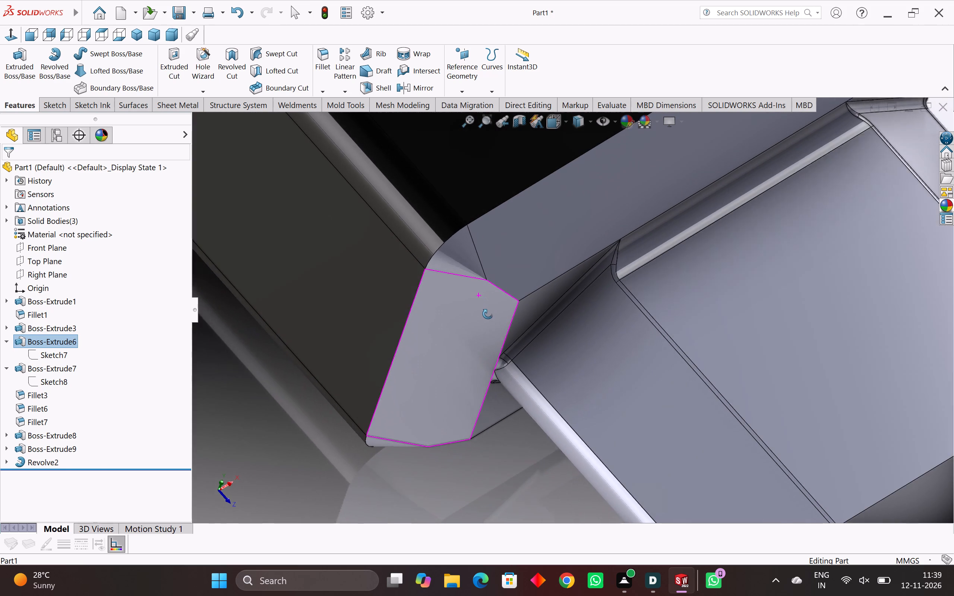
{"action": "middle_click_drag", "start_coordinate": [488, 314], "coordinate": [491, 336]}
{"action": "scroll", "coordinate": [491, 336], "scroll_direction": "down", "scroll_amount": 2}
{"action": "middle_click_drag", "start_coordinate": [490, 336], "coordinate": [450, 331]}
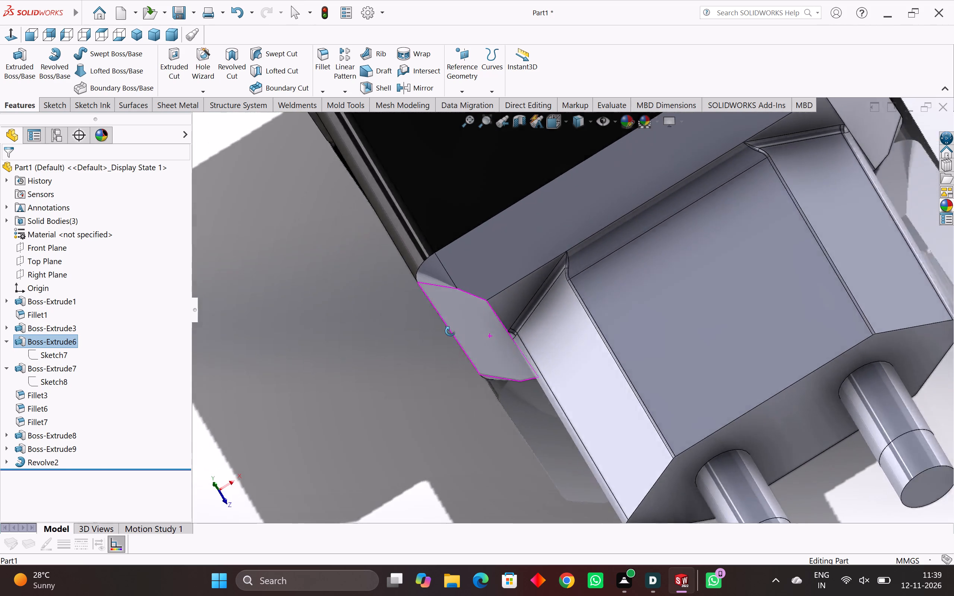
{"action": "middle_click_drag", "start_coordinate": [450, 331], "coordinate": [344, 400]}
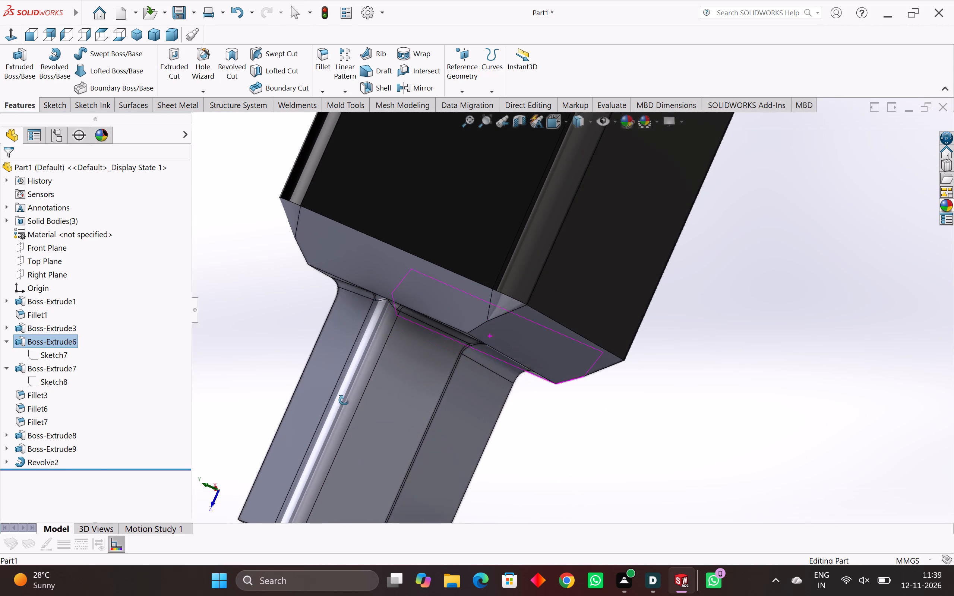
{"action": "middle_click_drag", "start_coordinate": [344, 400], "coordinate": [408, 404]}
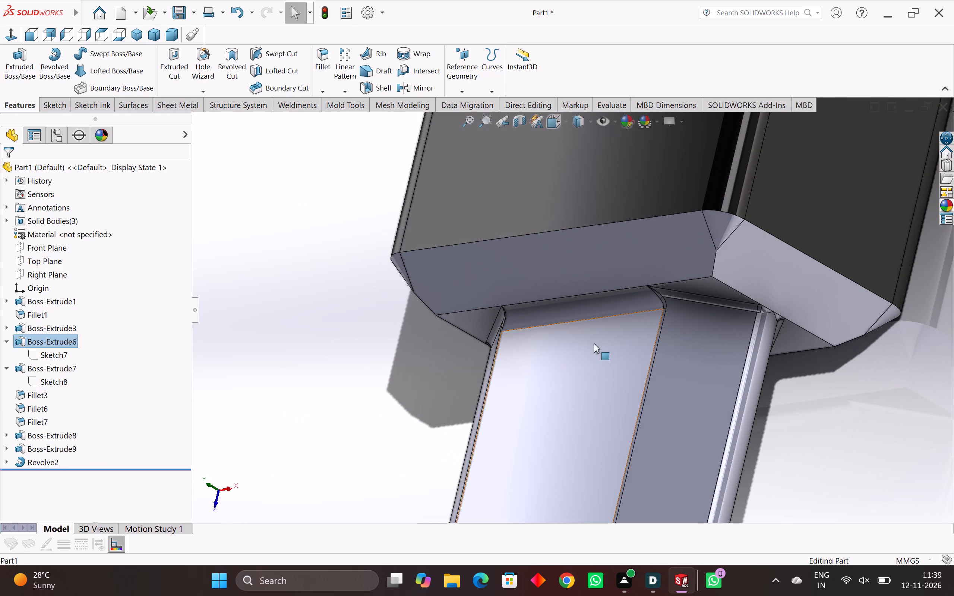
{"action": "scroll", "coordinate": [686, 270], "scroll_direction": "up", "scroll_amount": 3}
{"action": "scroll", "coordinate": [715, 251], "scroll_direction": "up", "scroll_amount": 1}
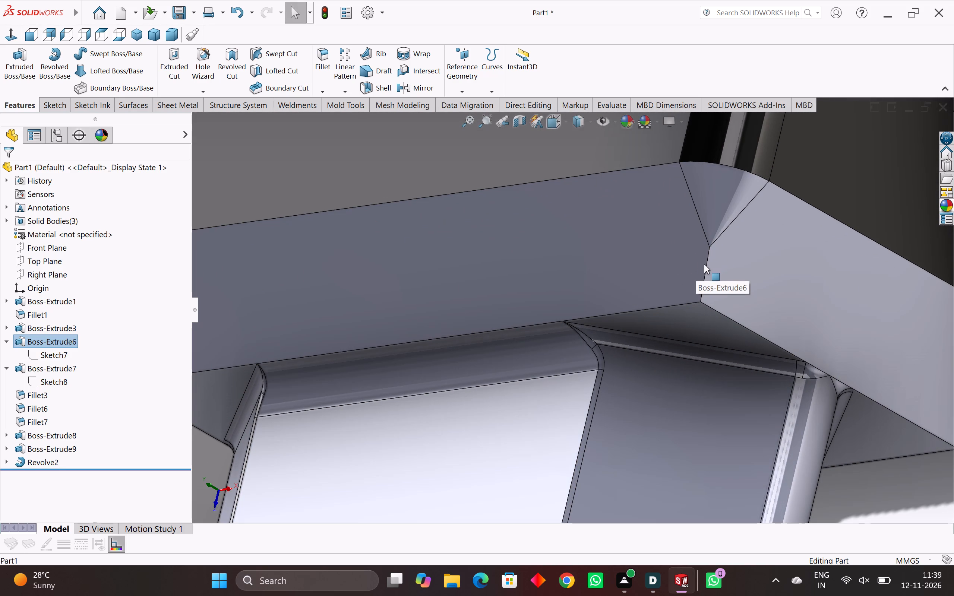
{"action": "scroll", "coordinate": [705, 269], "scroll_direction": "down", "scroll_amount": 5}
{"action": "scroll", "coordinate": [659, 276], "scroll_direction": "up", "scroll_amount": 2}
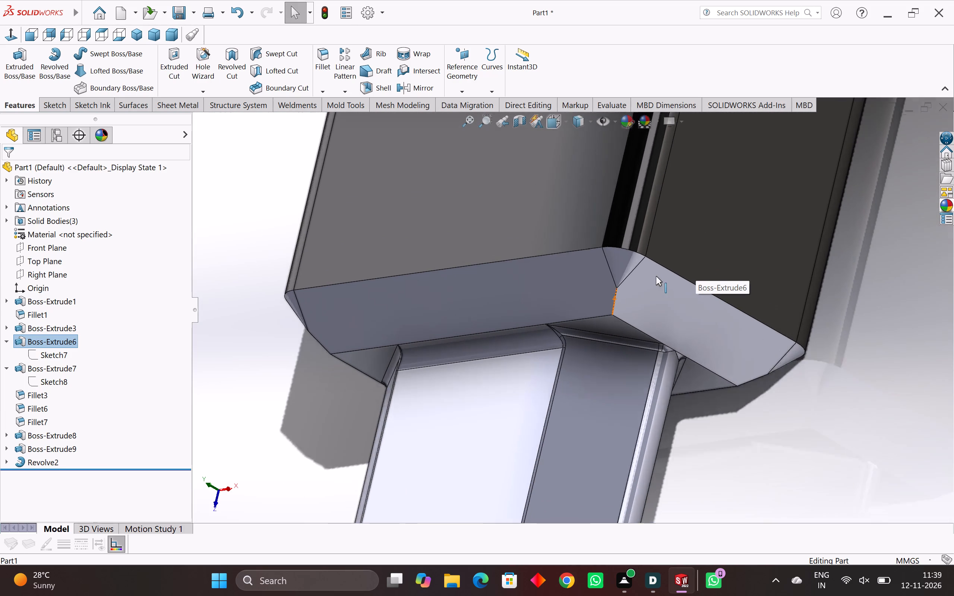
{"action": "scroll", "coordinate": [656, 276], "scroll_direction": "up", "scroll_amount": 1}
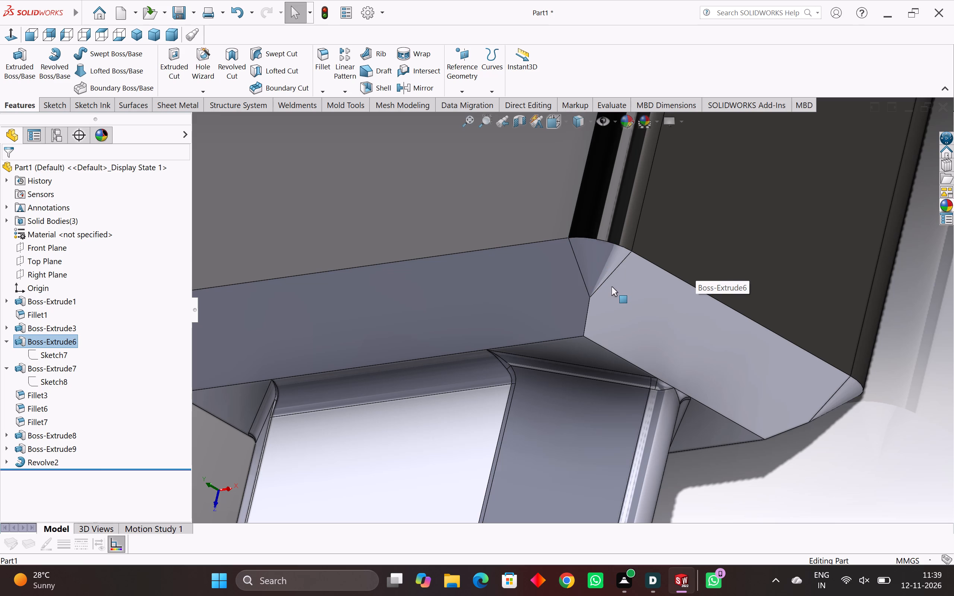
{"action": "scroll", "coordinate": [612, 286], "scroll_direction": "down", "scroll_amount": 1}
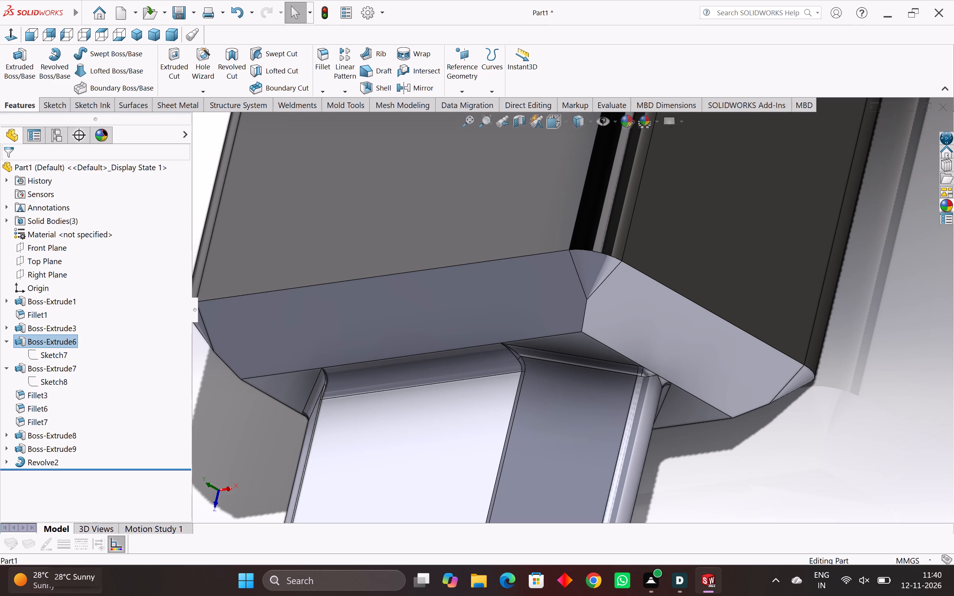
{"action": "scroll", "coordinate": [329, 389], "scroll_direction": "down", "scroll_amount": 3}
{"action": "middle_click_drag", "start_coordinate": [329, 389], "coordinate": [379, 330]}
{"action": "scroll", "coordinate": [379, 330], "scroll_direction": "down", "scroll_amount": 1}
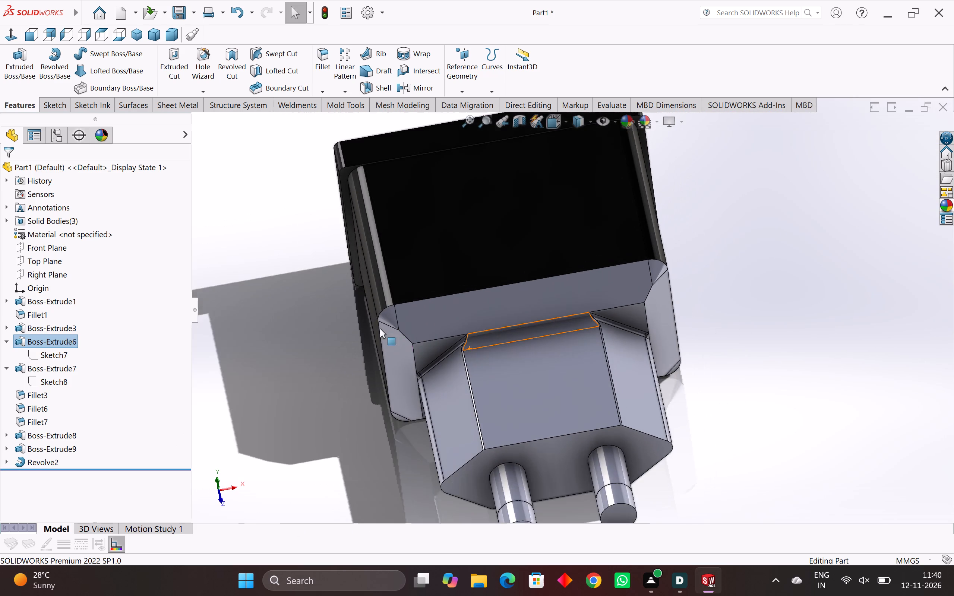
Start a new sketch on the Top Plane for the tip of the flat-ended pin.
{"action": "scroll", "coordinate": [485, 378], "scroll_direction": "down", "scroll_amount": 4}
{"action": "middle_click_drag", "start_coordinate": [485, 378], "coordinate": [433, 383]}
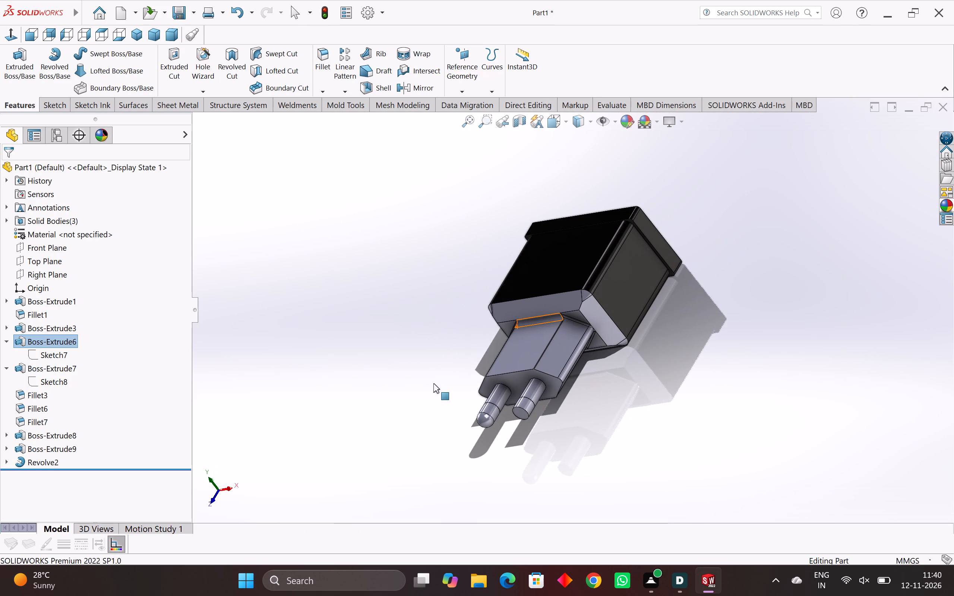
{"action": "middle_click_drag", "start_coordinate": [497, 414], "coordinate": [531, 405]}
{"action": "scroll", "coordinate": [531, 405], "scroll_direction": "up", "scroll_amount": 1}
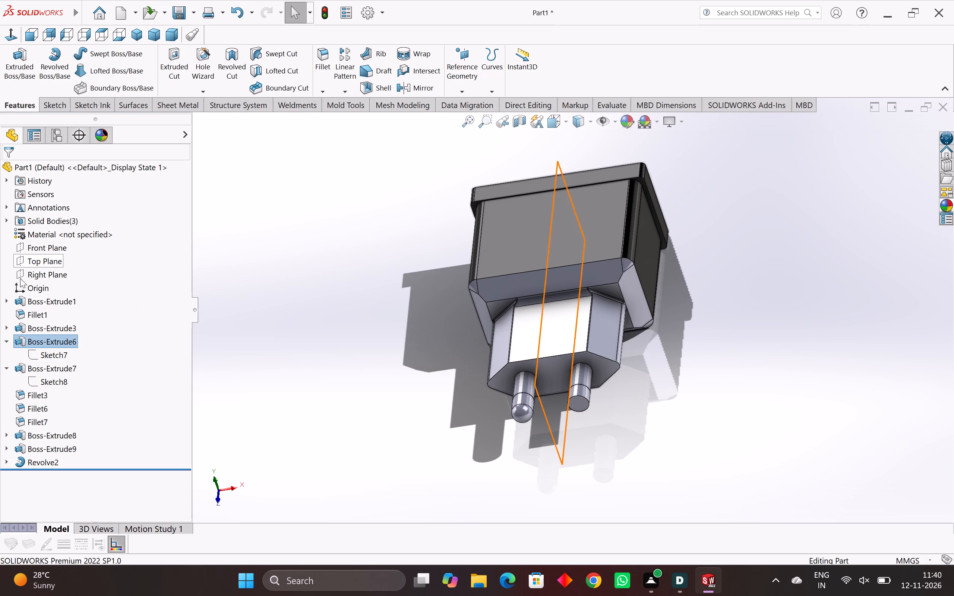
{"action": "left_click", "coordinate": [40, 260]}
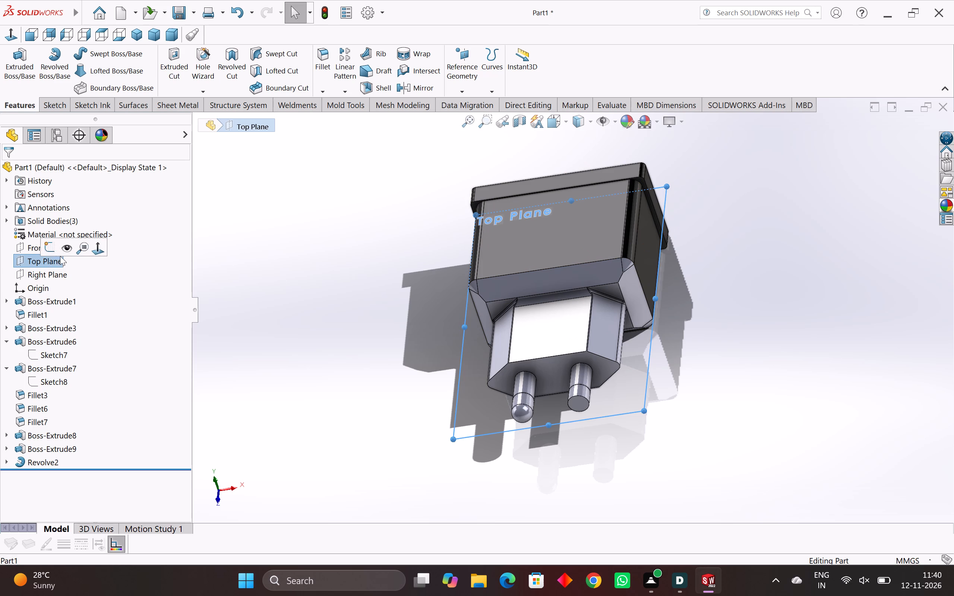
{"action": "left_click", "coordinate": [48, 248]}
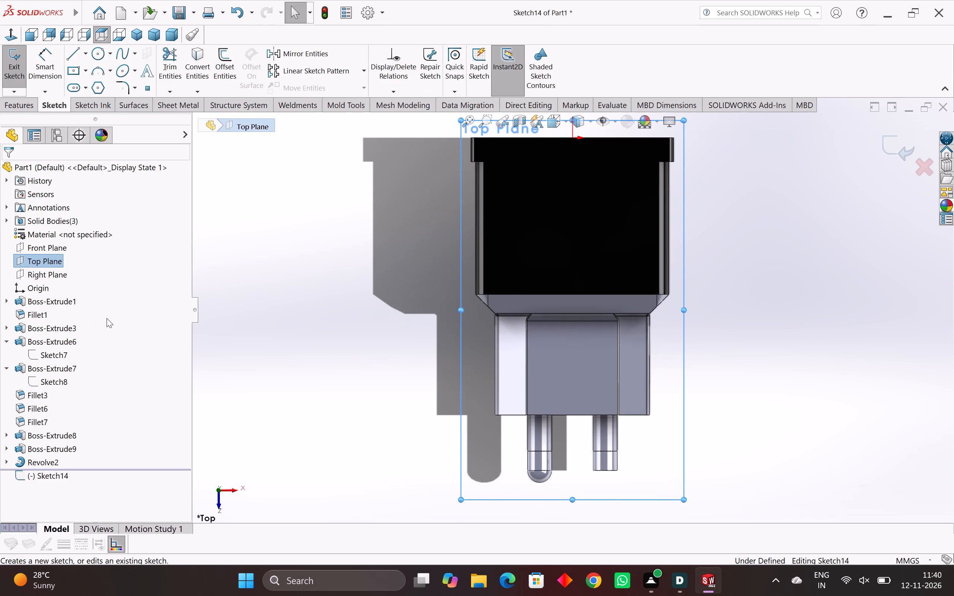
{"action": "left_click", "coordinate": [767, 354]}
Sketch a 5 mm vertical line outward from the midpoint of the flat-ended pin's end edge.
{"action": "scroll", "coordinate": [634, 457], "scroll_direction": "up", "scroll_amount": 11}
{"action": "scroll", "coordinate": [564, 392], "scroll_direction": "down", "scroll_amount": 4}
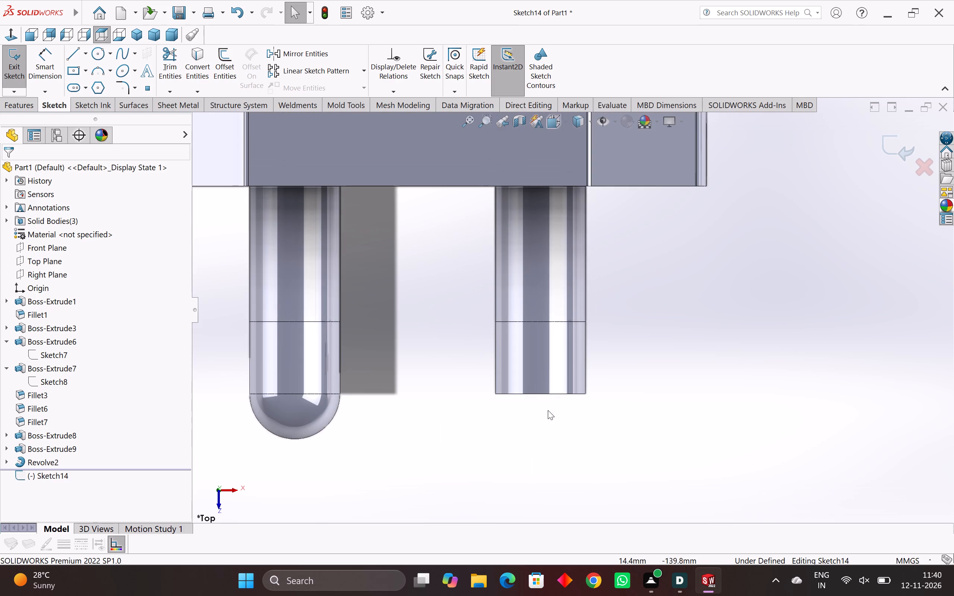
{"action": "scroll", "coordinate": [572, 349], "scroll_direction": "up", "scroll_amount": 5}
{"action": "scroll", "coordinate": [558, 295], "scroll_direction": "up", "scroll_amount": 3}
{"action": "scroll", "coordinate": [558, 295], "scroll_direction": "down", "scroll_amount": 5}
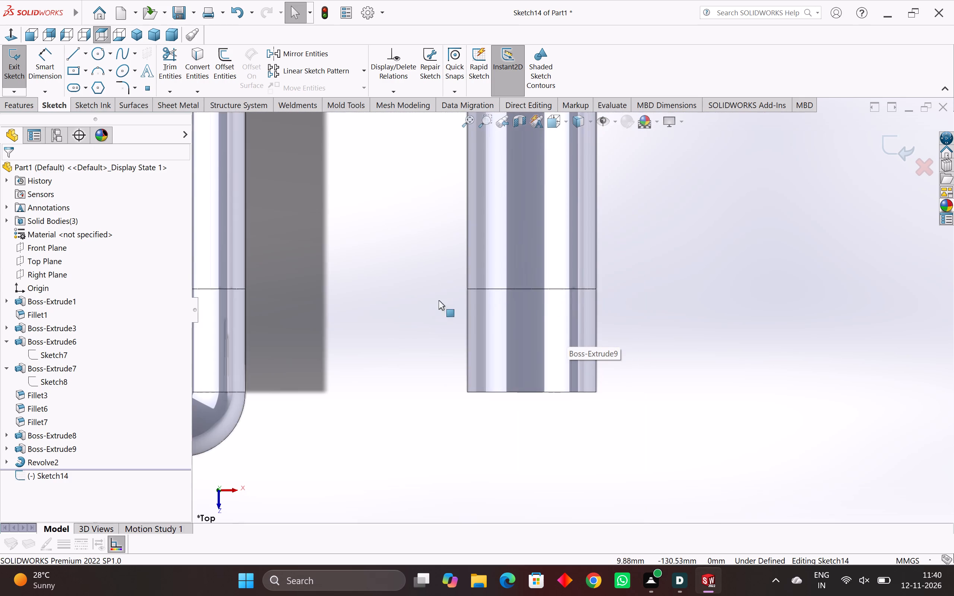
{"action": "scroll", "coordinate": [341, 302], "scroll_direction": "down", "scroll_amount": 4}
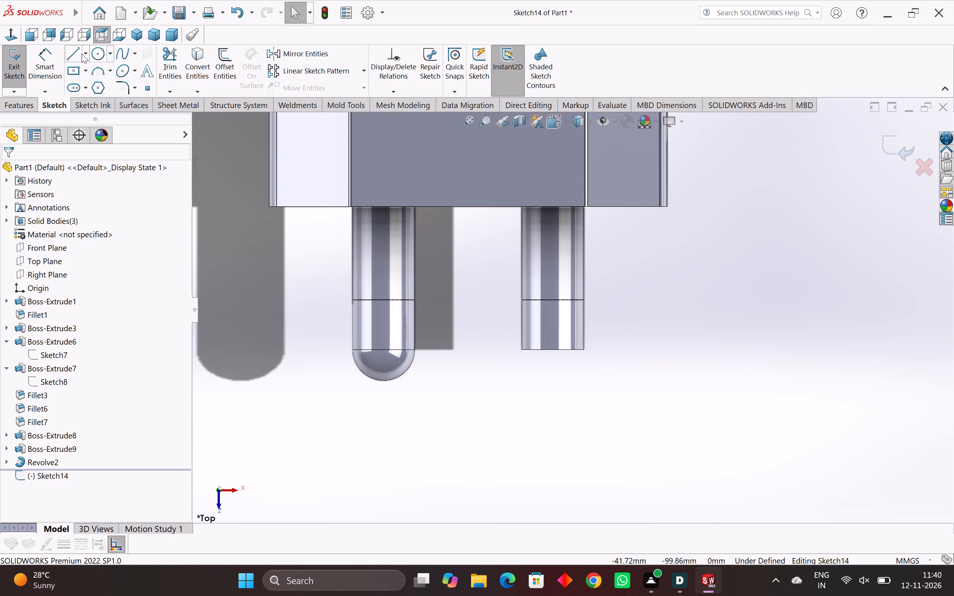
{"action": "left_click", "coordinate": [67, 54]}
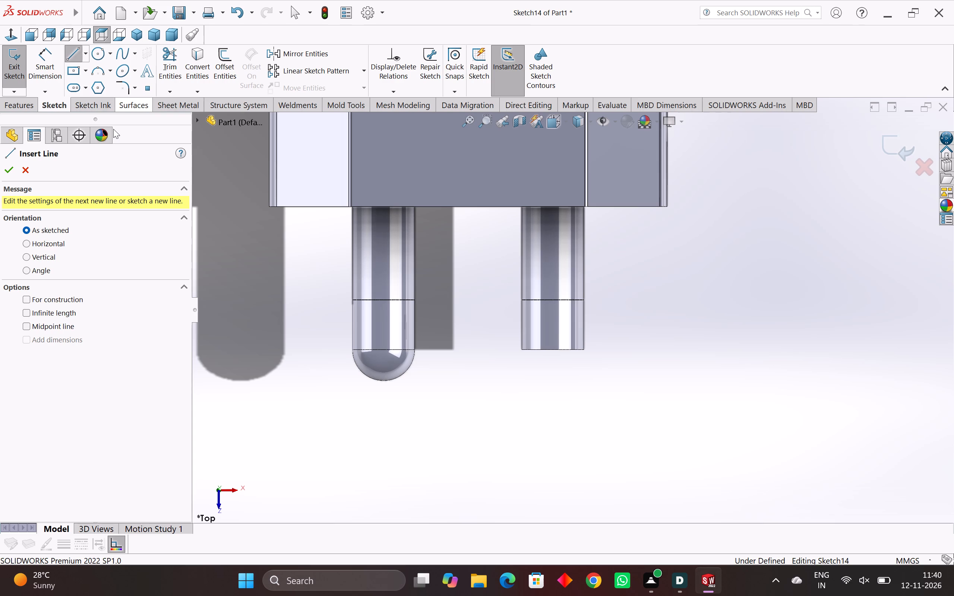
{"action": "left_click", "coordinate": [552, 349]}
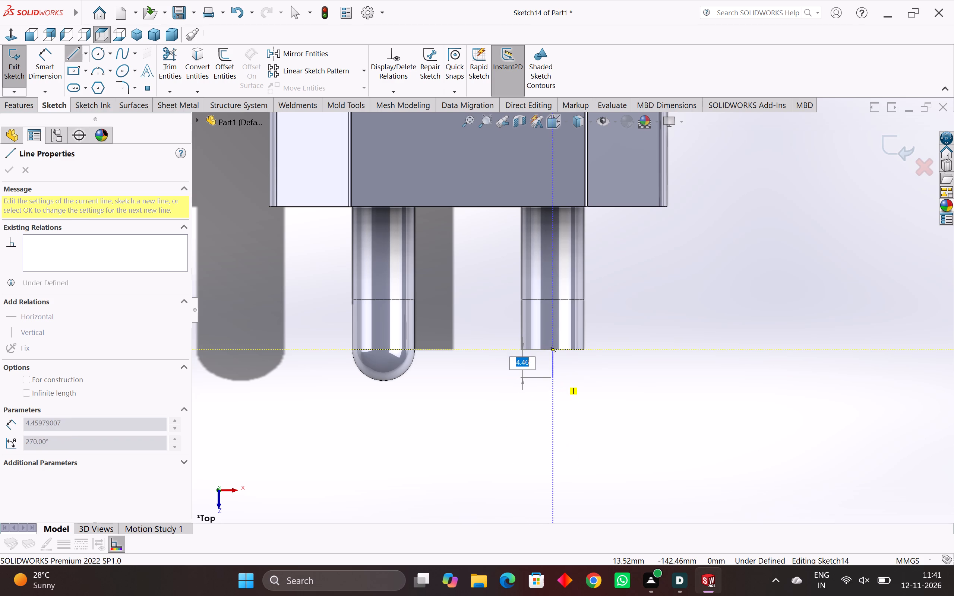
{"action": "key", "text": "5"}
{"action": "key", "text": "Return"}
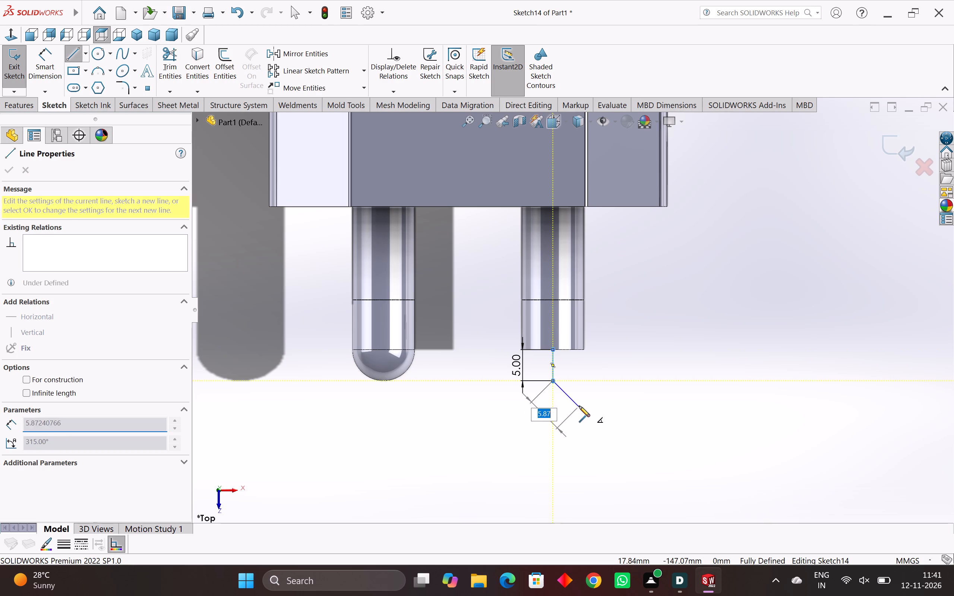
{"action": "key", "text": "Escape"}
{"action": "key", "text": "Escape"}
{"action": "key", "text": "Escape"}
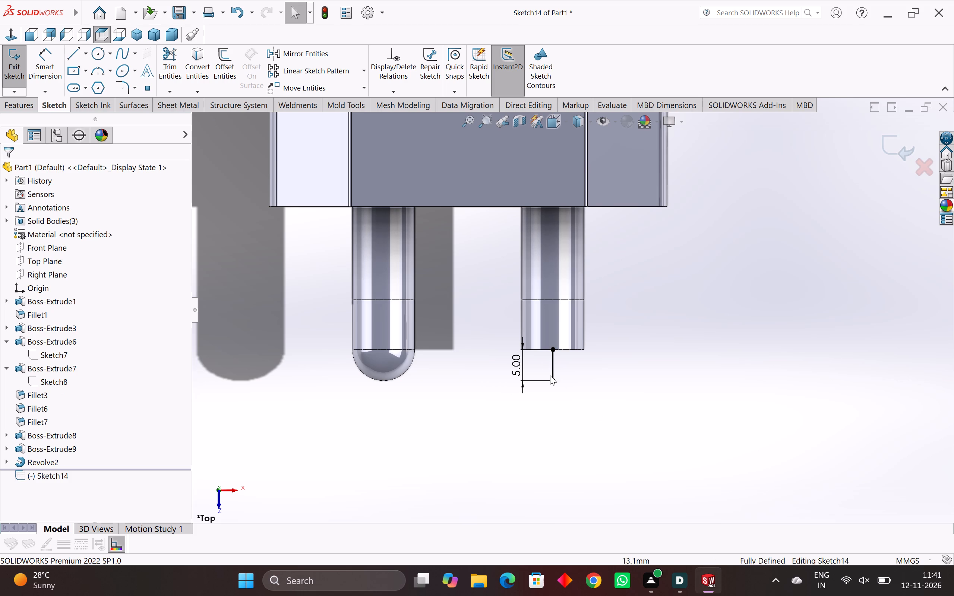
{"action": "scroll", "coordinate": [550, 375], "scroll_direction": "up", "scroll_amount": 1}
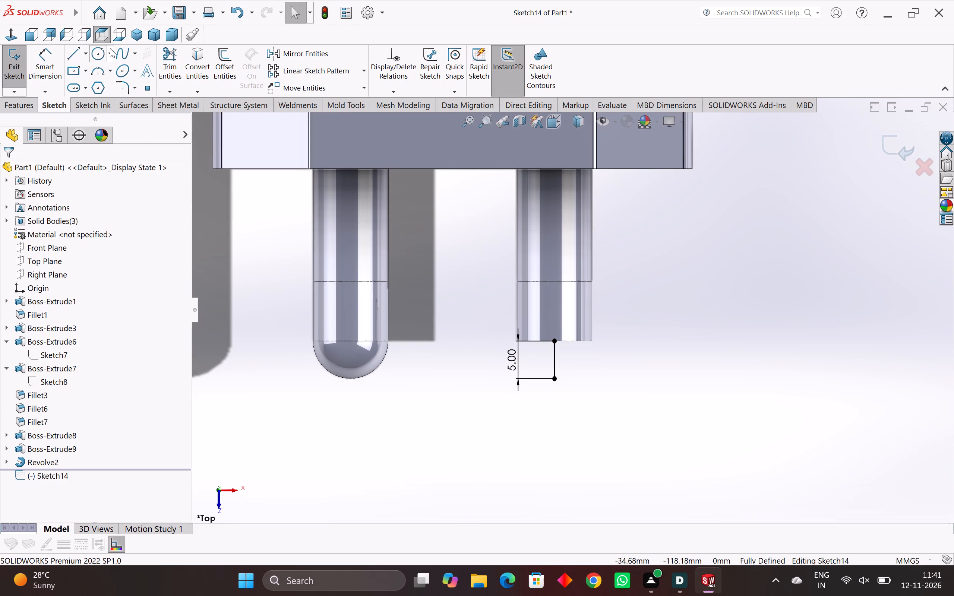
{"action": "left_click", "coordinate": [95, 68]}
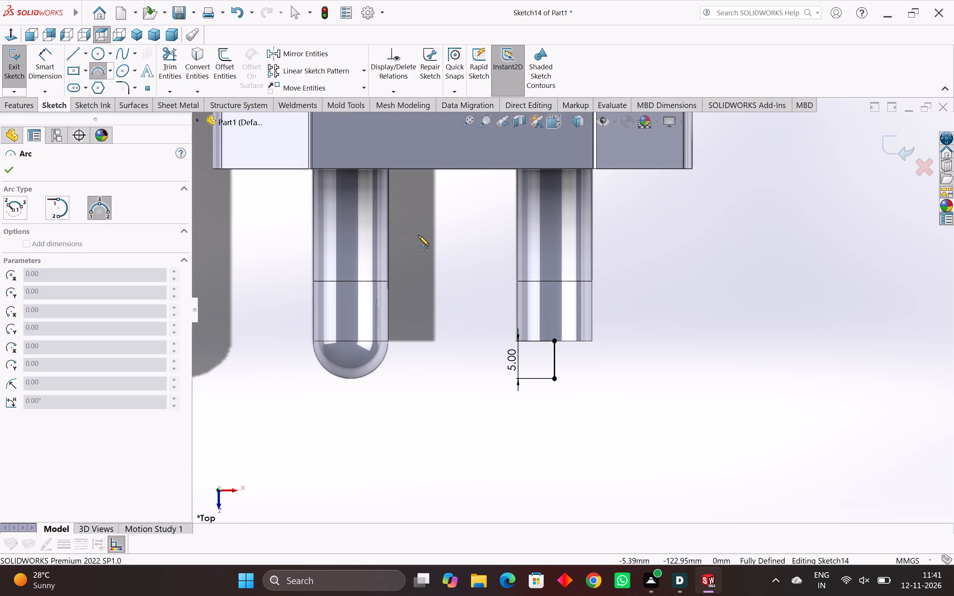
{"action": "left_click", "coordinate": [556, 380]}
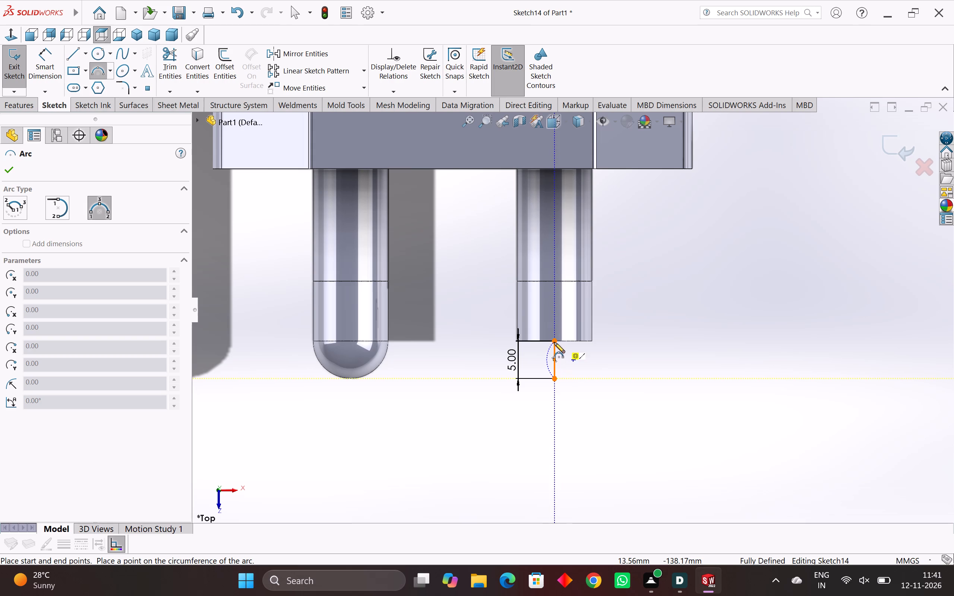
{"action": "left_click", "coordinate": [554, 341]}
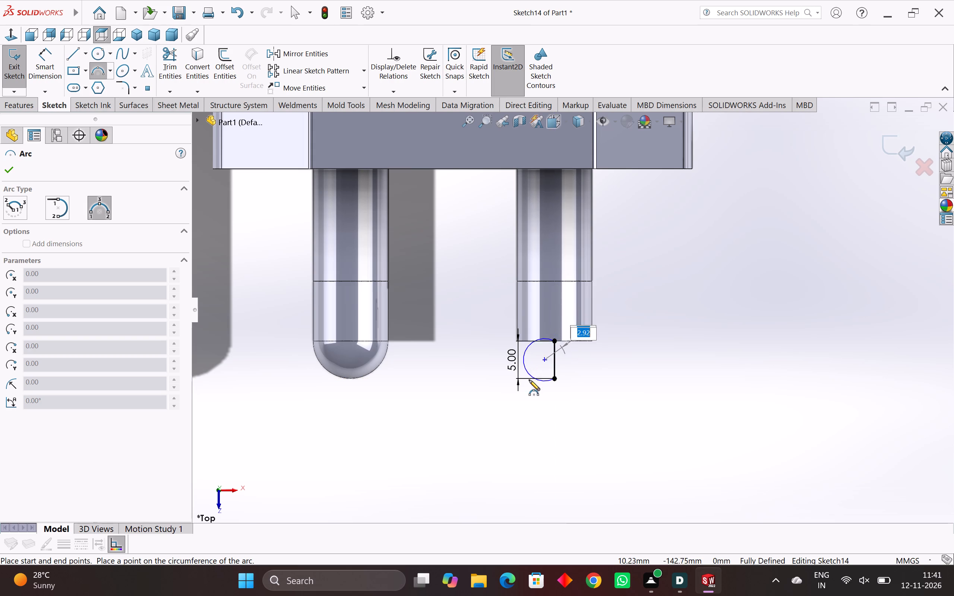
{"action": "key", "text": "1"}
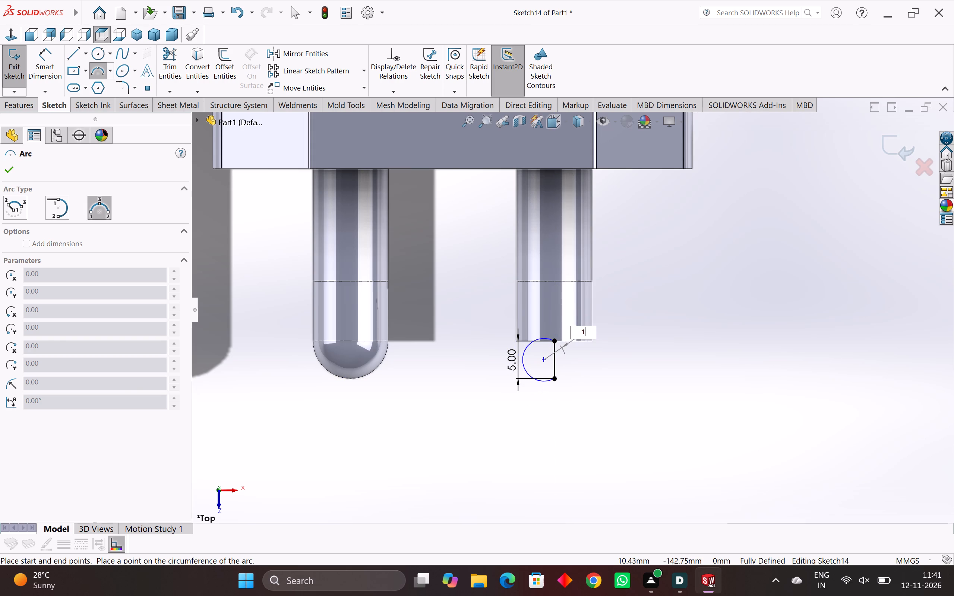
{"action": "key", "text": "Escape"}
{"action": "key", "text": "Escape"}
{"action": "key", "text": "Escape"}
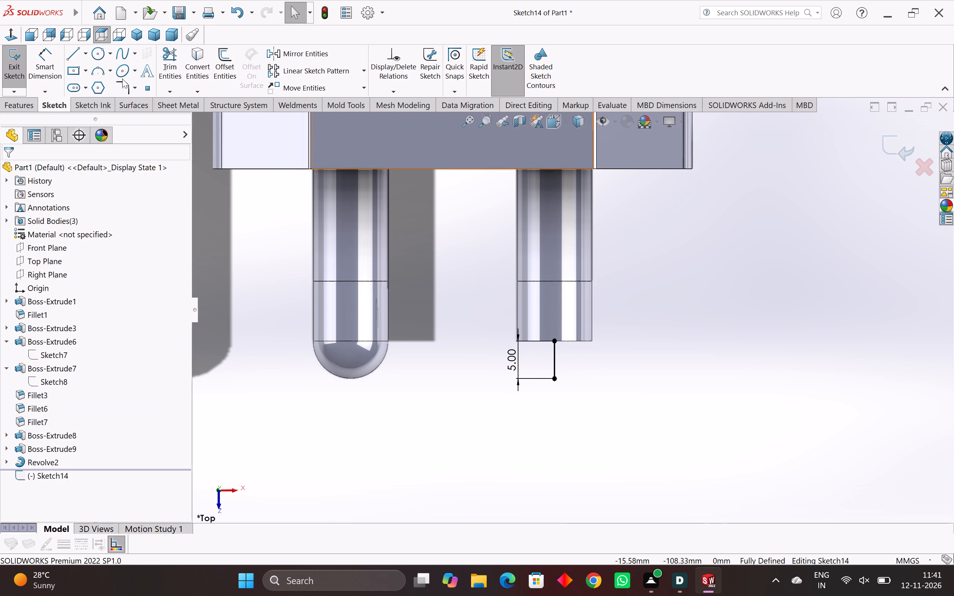
Sketch a three-point arc of 5 mm radius from the line's free end to the outer corner of the pin's end edge.
{"action": "key", "text": "space"}
{"action": "left_click", "coordinate": [553, 379]}
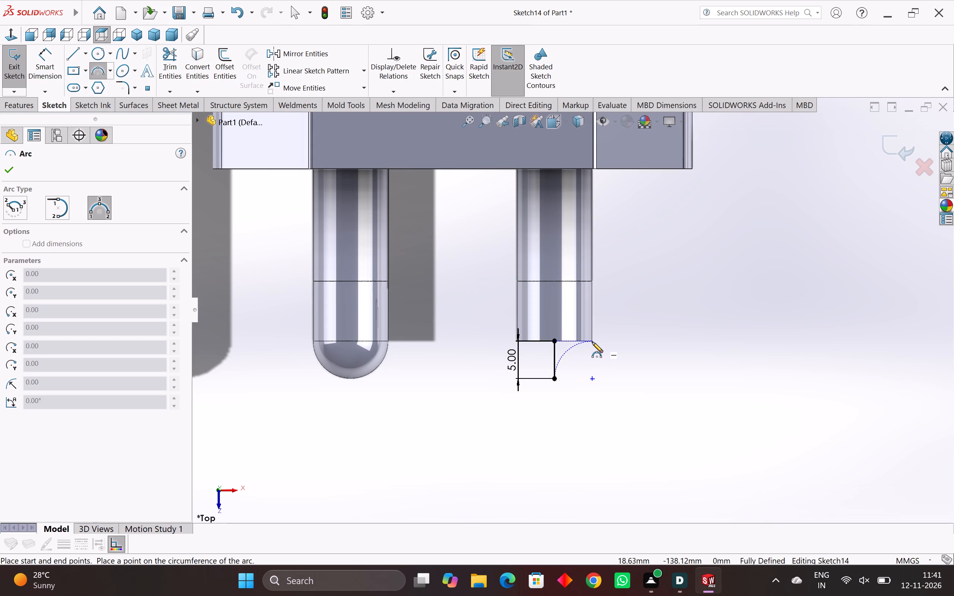
{"action": "scroll", "coordinate": [592, 342], "scroll_direction": "up", "scroll_amount": 7}
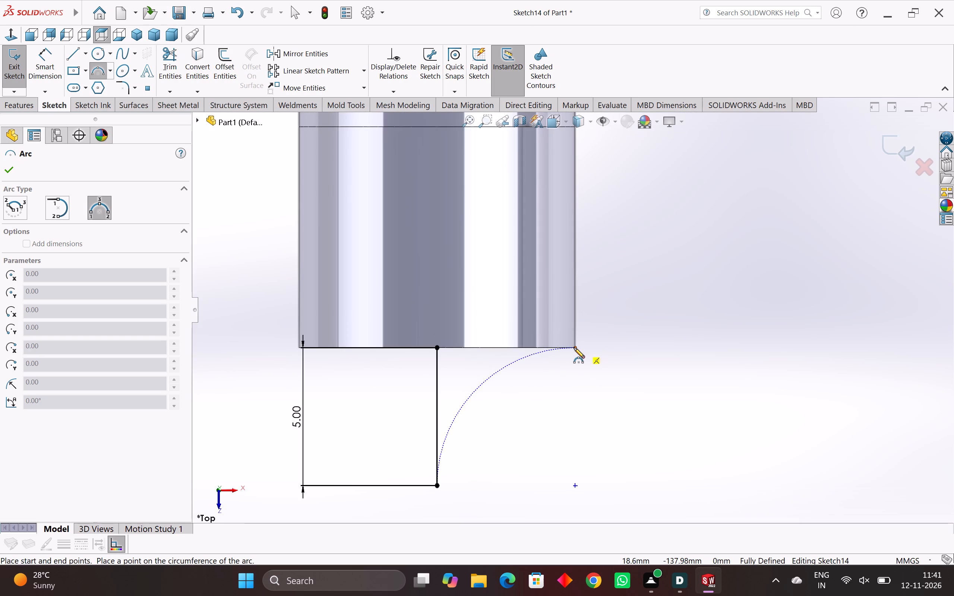
{"action": "left_click", "coordinate": [575, 349]}
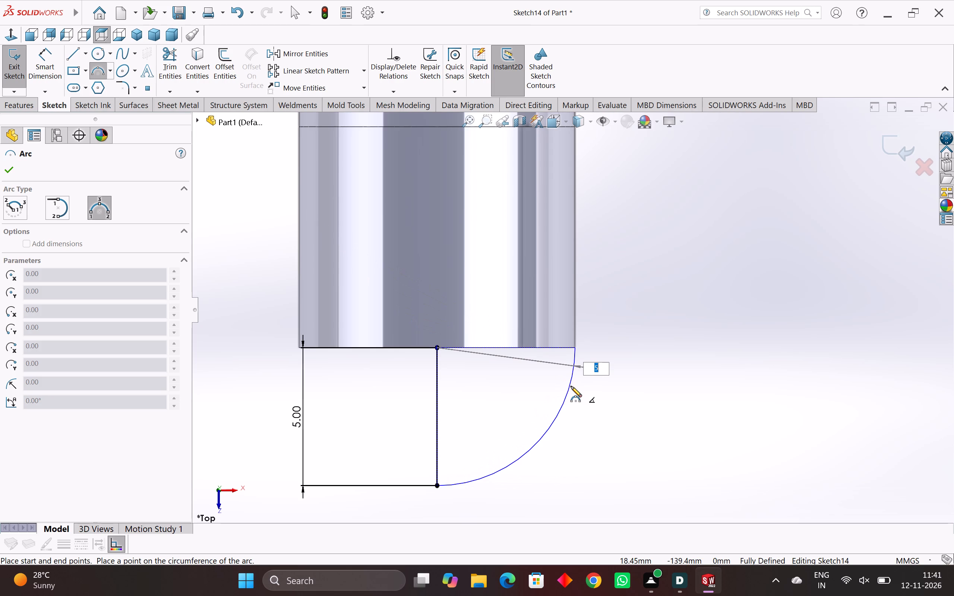
{"action": "left_click", "coordinate": [571, 386]}
{"action": "key", "text": "Escape"}
{"action": "key", "text": "Escape"}
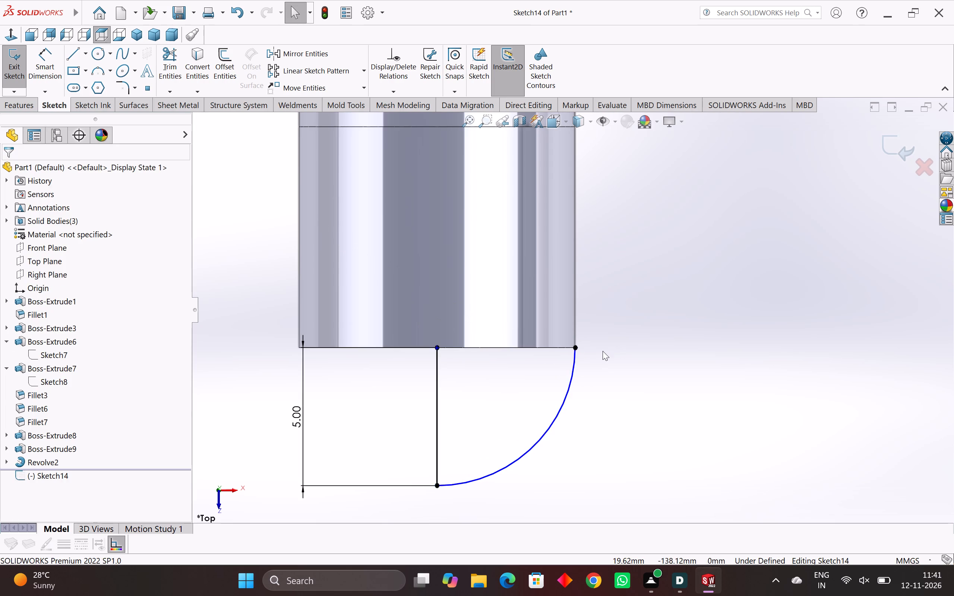
{"action": "key", "text": "Escape"}
Fully define the selected line and arc, adding the arc's 5 mm radius dimension.
{"action": "scroll", "coordinate": [572, 351], "scroll_direction": "up", "scroll_amount": 3}
{"action": "scroll", "coordinate": [565, 349], "scroll_direction": "down", "scroll_amount": 7}
{"action": "left_click_drag", "start_coordinate": [651, 276], "coordinate": [470, 435]}
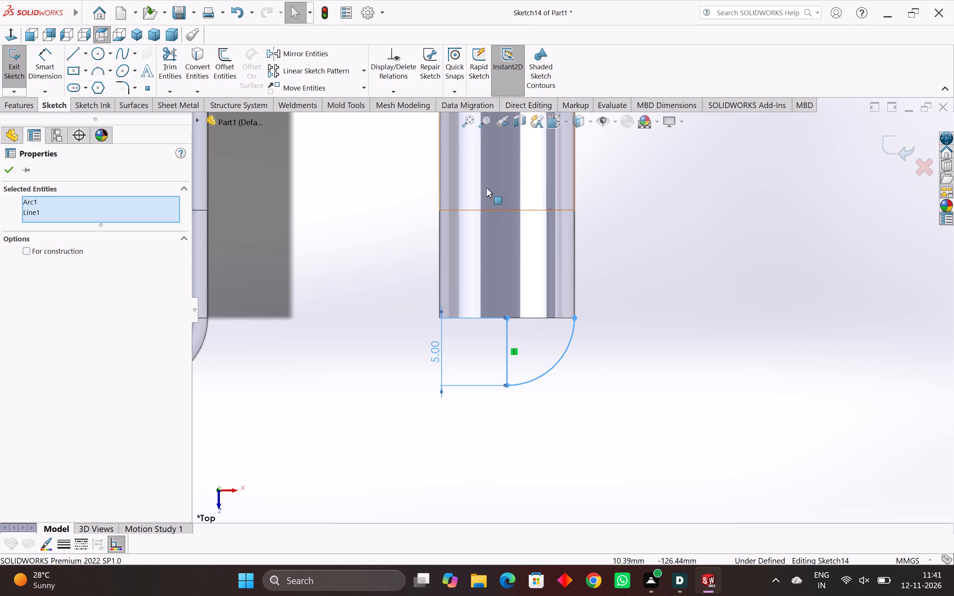
{"action": "left_click", "coordinate": [399, 91]}
{"action": "left_click", "coordinate": [398, 134]}
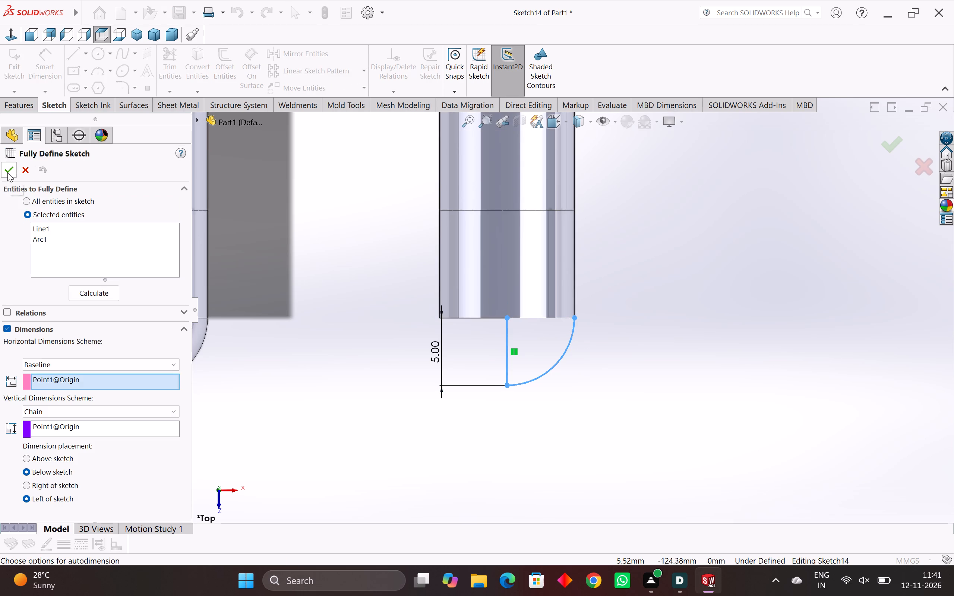
{"action": "left_click", "coordinate": [7, 172]}
{"action": "scroll", "coordinate": [553, 378], "scroll_direction": "down", "scroll_amount": 4}
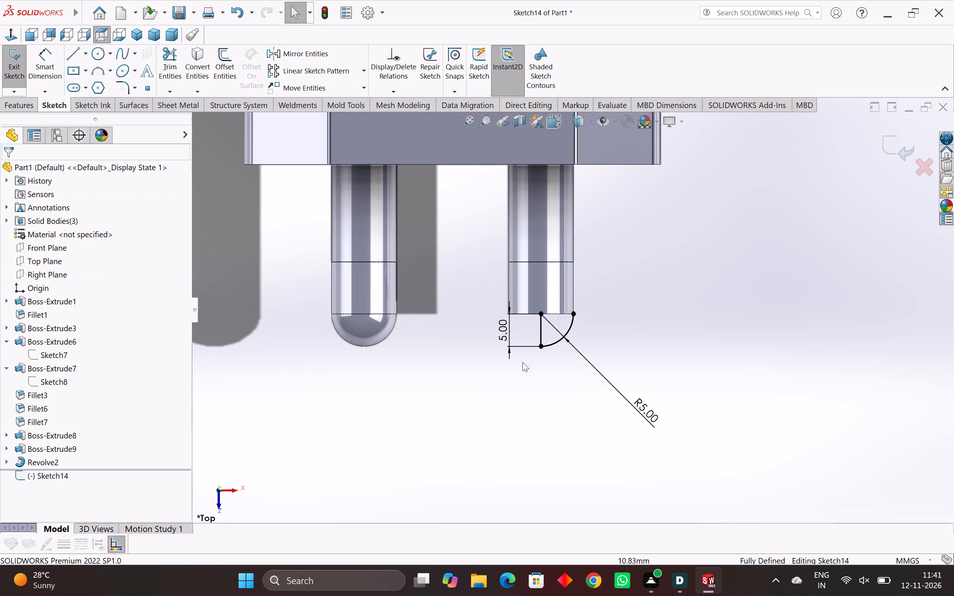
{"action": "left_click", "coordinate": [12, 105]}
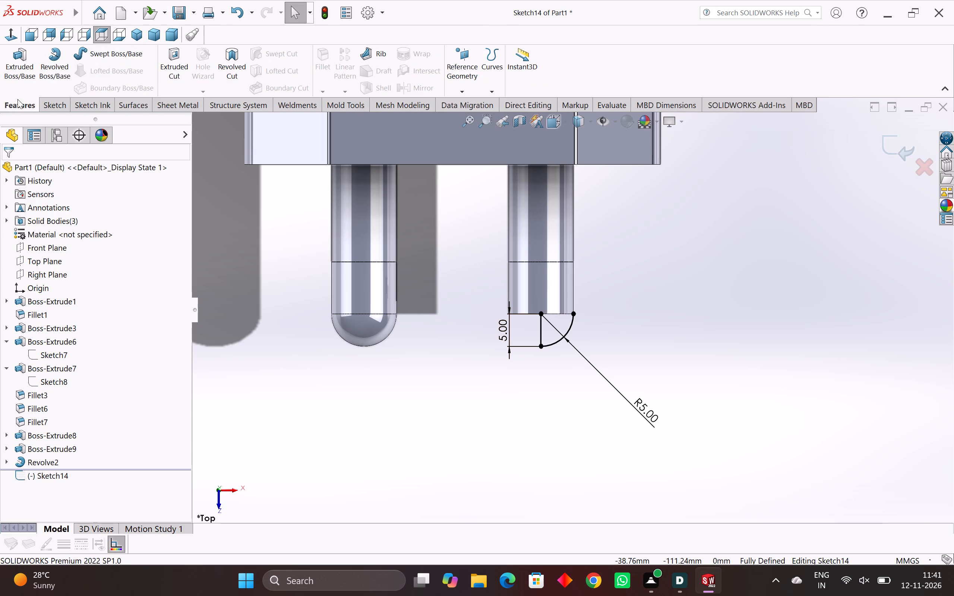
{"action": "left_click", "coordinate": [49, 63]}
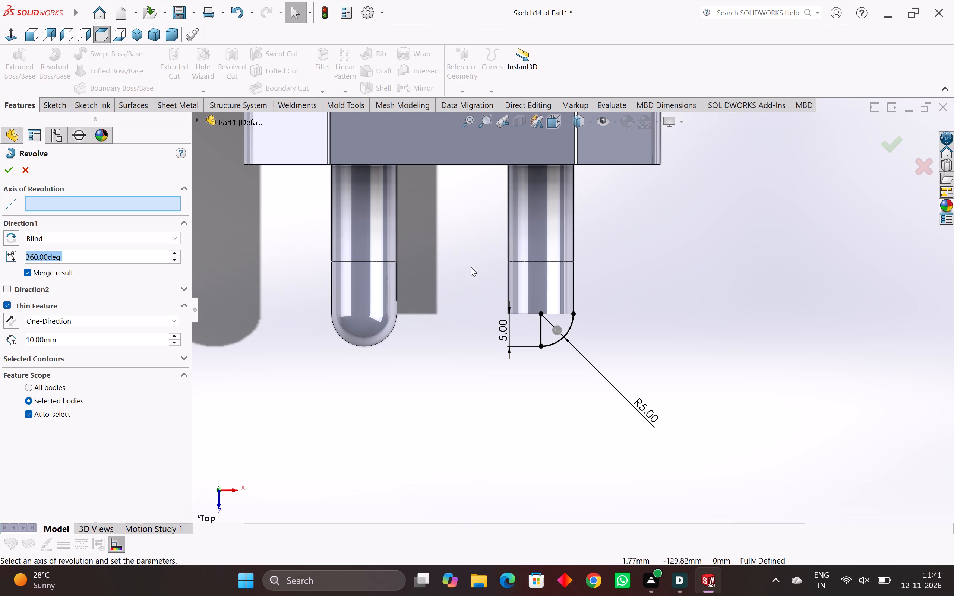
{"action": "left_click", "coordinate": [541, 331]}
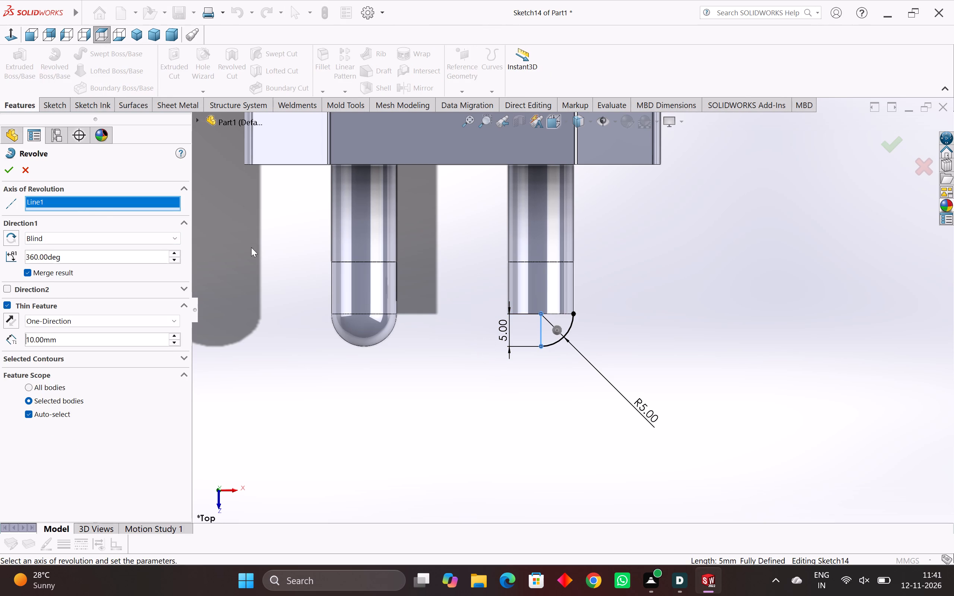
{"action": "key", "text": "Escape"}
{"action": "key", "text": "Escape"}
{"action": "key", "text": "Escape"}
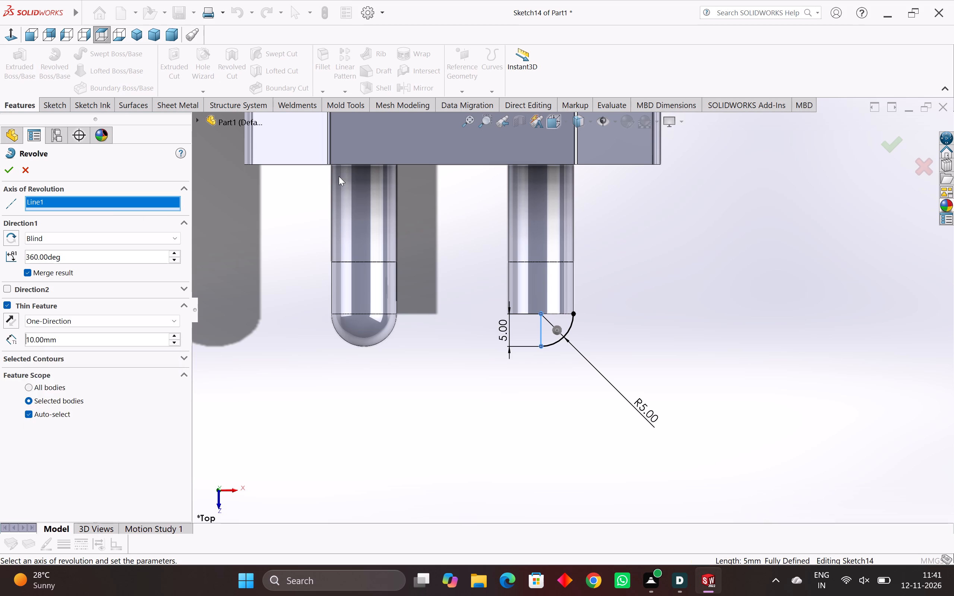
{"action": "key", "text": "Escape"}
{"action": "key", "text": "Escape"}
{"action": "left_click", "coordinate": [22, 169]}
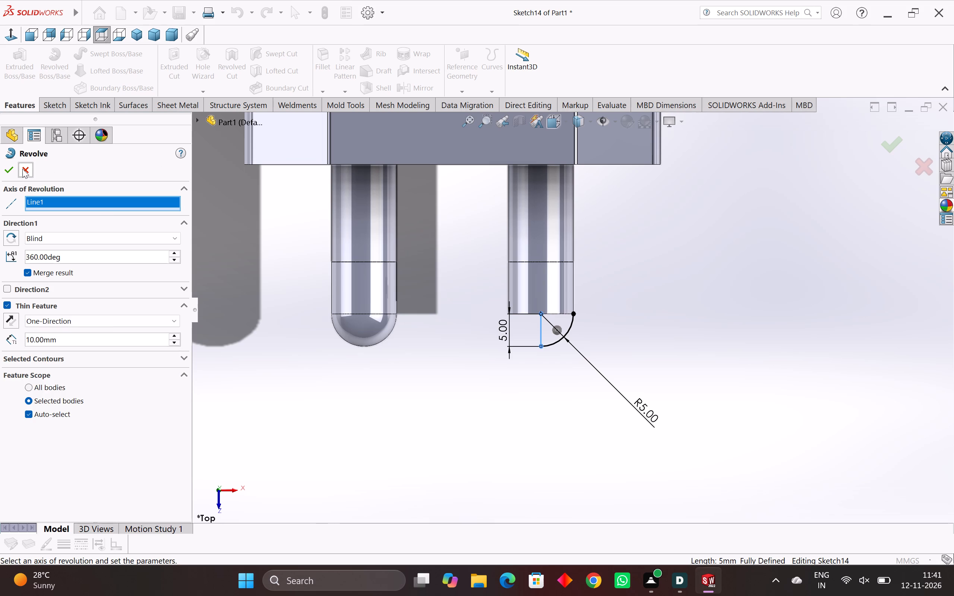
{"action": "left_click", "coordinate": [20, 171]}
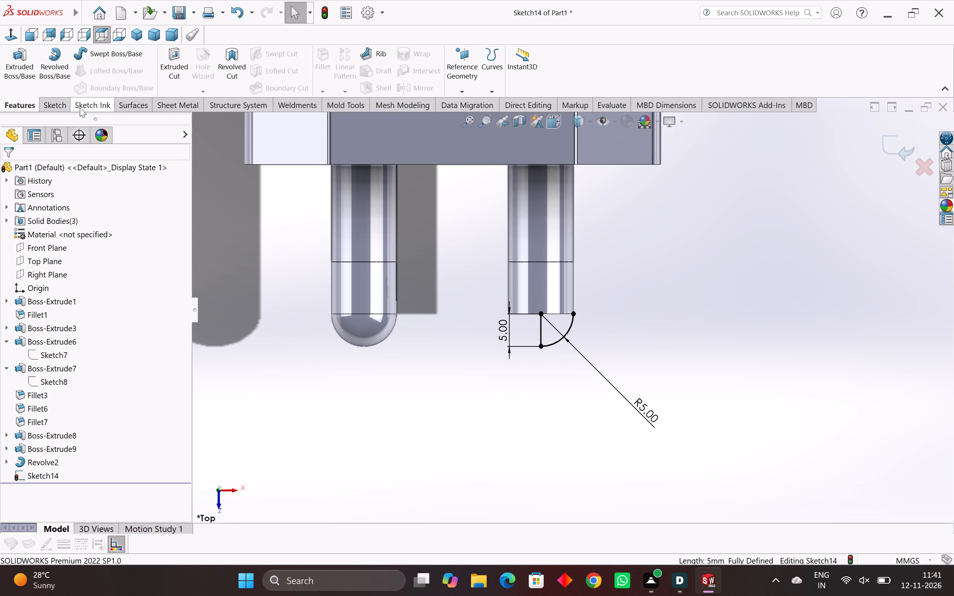
Sketch a vertical centerline about 10.7 mm long along the 5 mm line, extending past both of its ends.
{"action": "left_click", "coordinate": [64, 108]}
{"action": "left_click", "coordinate": [86, 56]}
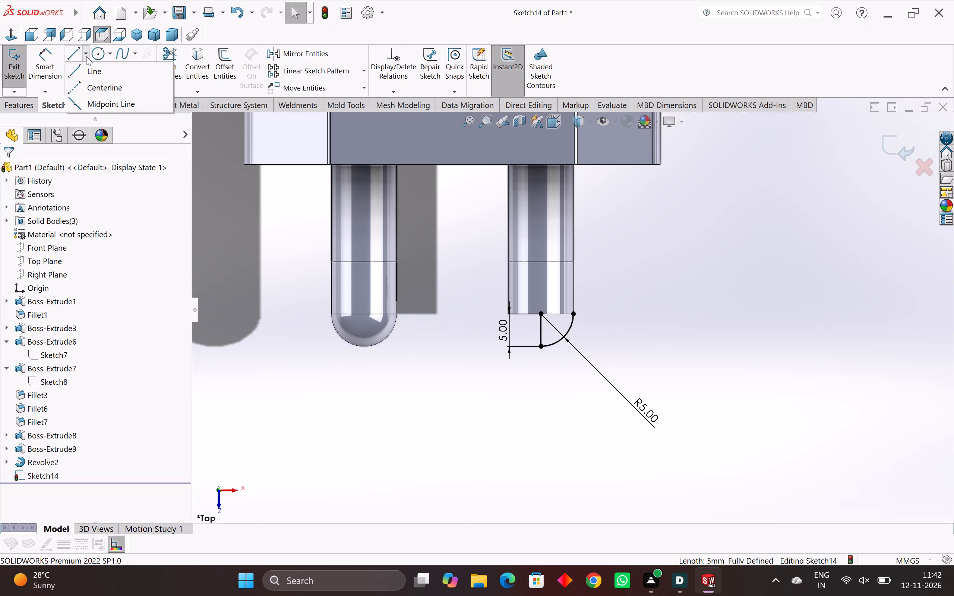
{"action": "left_click", "coordinate": [89, 82]}
{"action": "scroll", "coordinate": [538, 300], "scroll_direction": "up", "scroll_amount": 3}
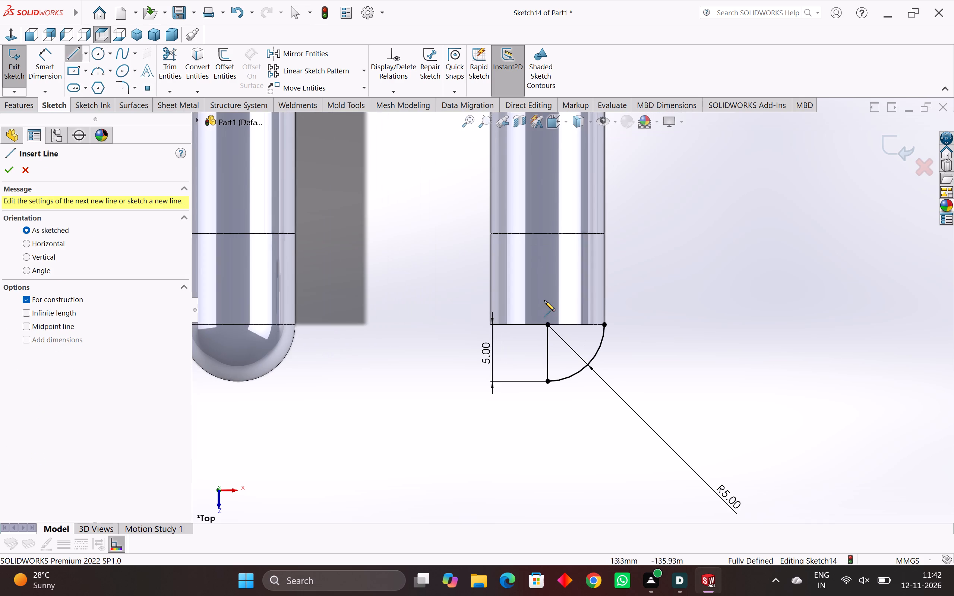
{"action": "left_click", "coordinate": [549, 291]}
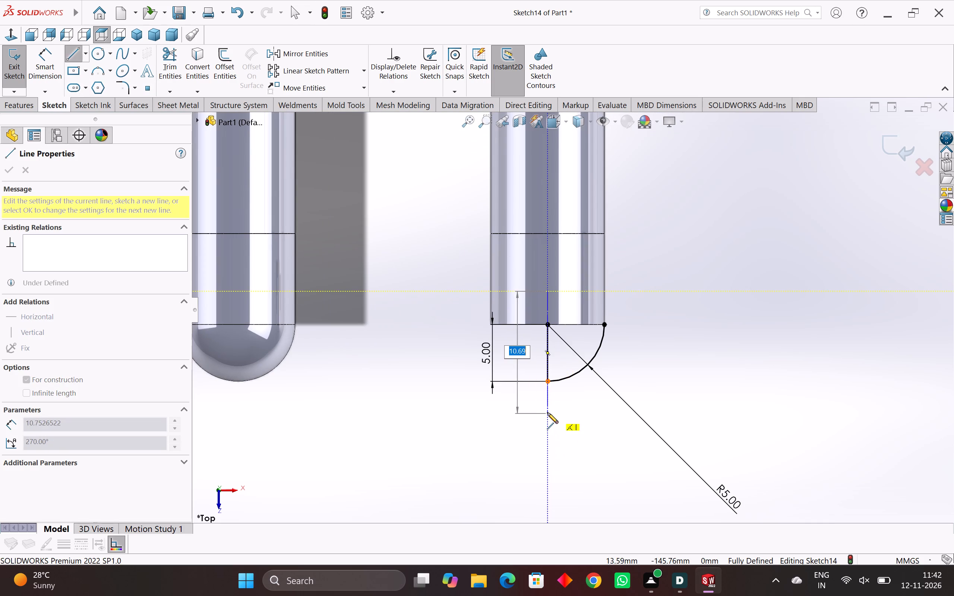
{"action": "left_click", "coordinate": [547, 413]}
{"action": "key", "text": "Escape"}
{"action": "key", "text": "Escape"}
{"action": "key", "text": "Escape"}
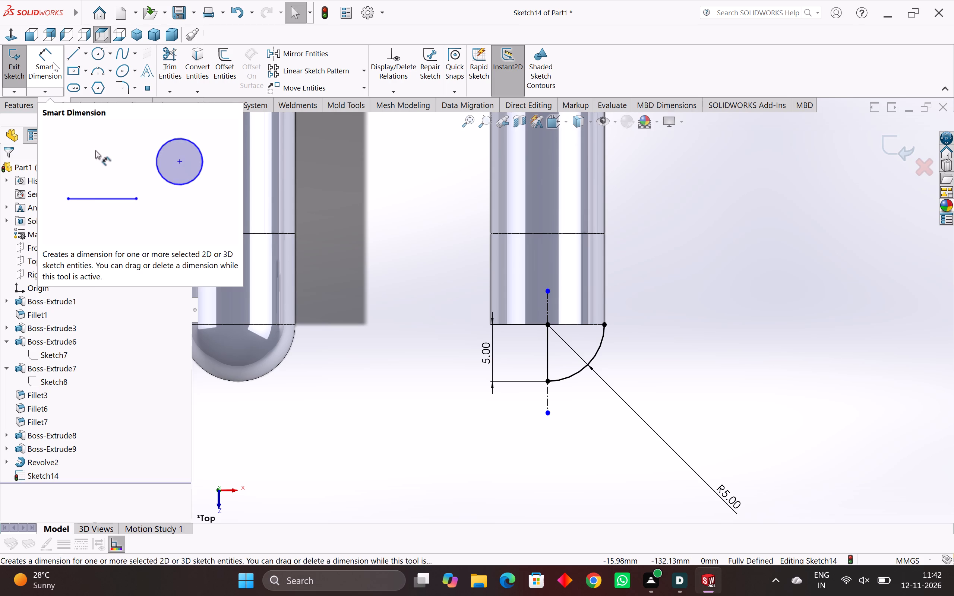
Close the tip profile with a horizontal line from the arc's outer end to the pin end edge's midpoint.
{"action": "left_click", "coordinate": [73, 51]}
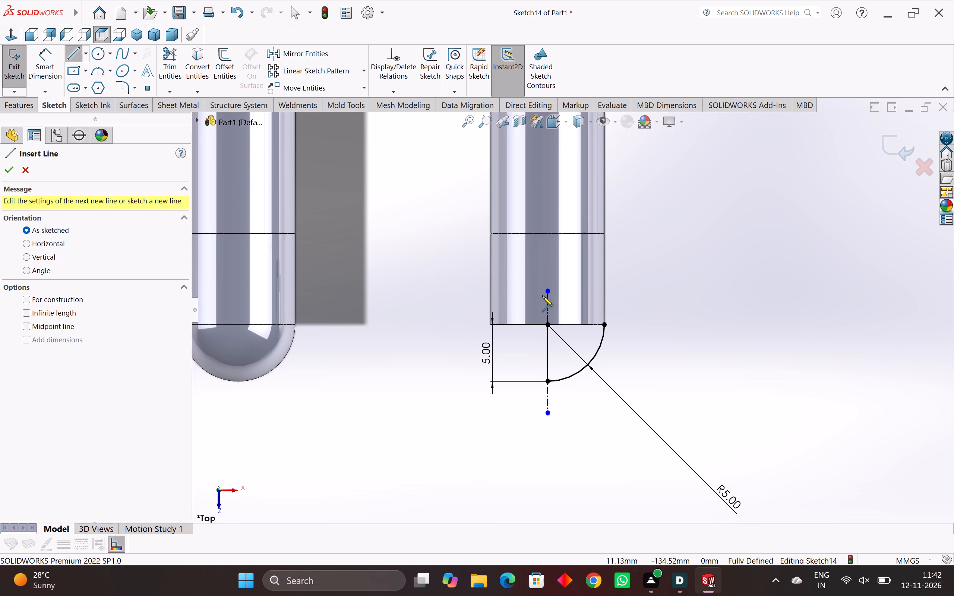
{"action": "left_click", "coordinate": [604, 324]}
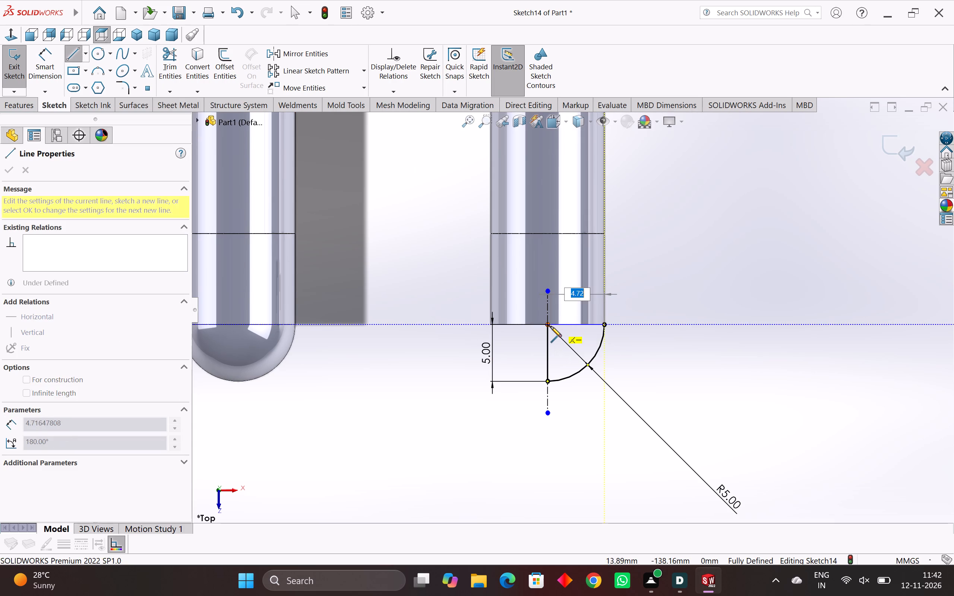
{"action": "left_click", "coordinate": [549, 326]}
{"action": "key", "text": "Escape"}
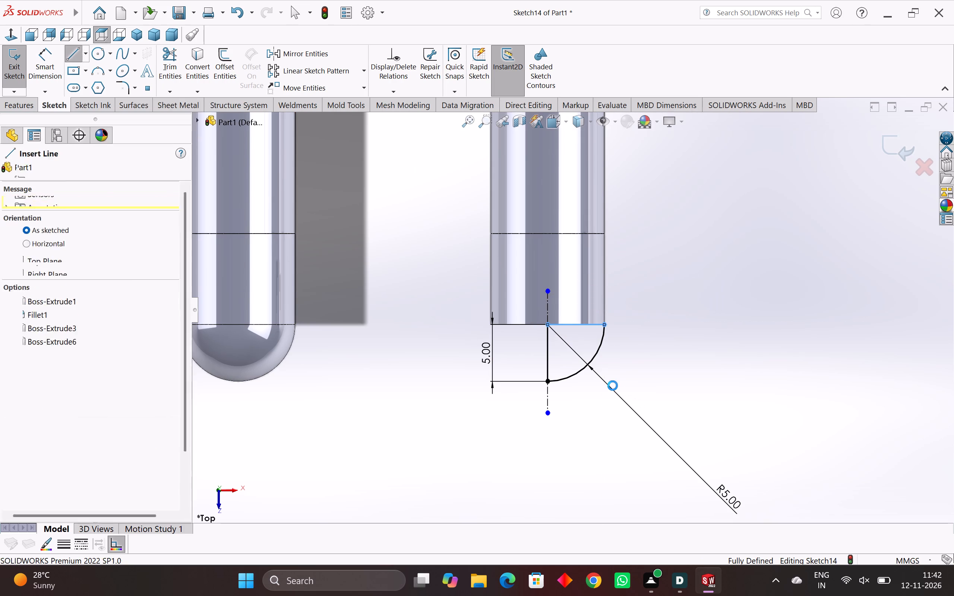
{"action": "key", "text": "Escape"}
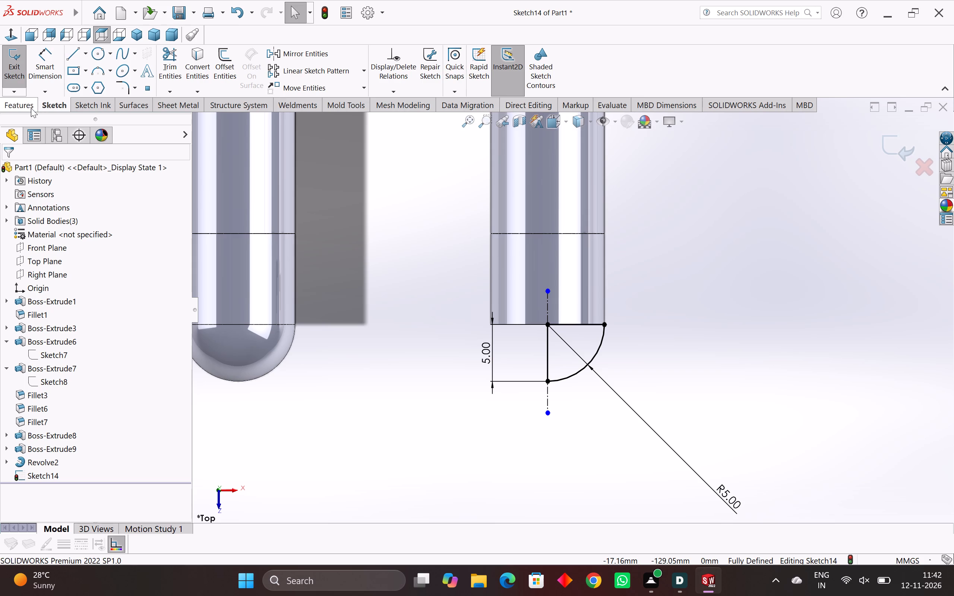
Revolve the quarter-circle profile 360° about the vertical centerline, merging the rounded tip with the pin.
{"action": "left_click", "coordinate": [23, 107]}
{"action": "left_click", "coordinate": [59, 60]}
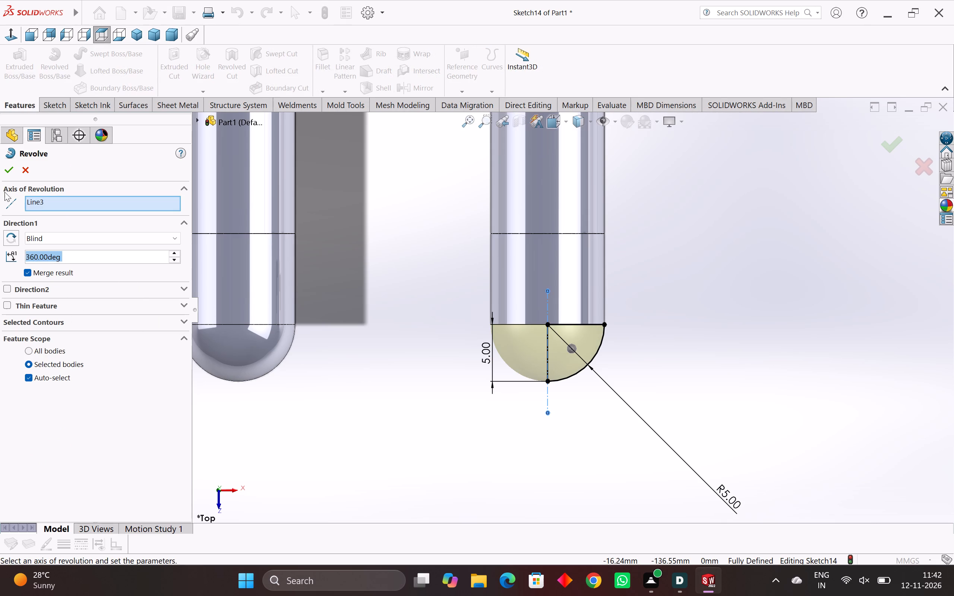
{"action": "left_click", "coordinate": [7, 172]}
Examine the whole plug model and its two round-tipped pins from several angles.
{"action": "scroll", "coordinate": [280, 328], "scroll_direction": "down", "scroll_amount": 2}
{"action": "middle_click_drag", "start_coordinate": [282, 328], "coordinate": [290, 330]}
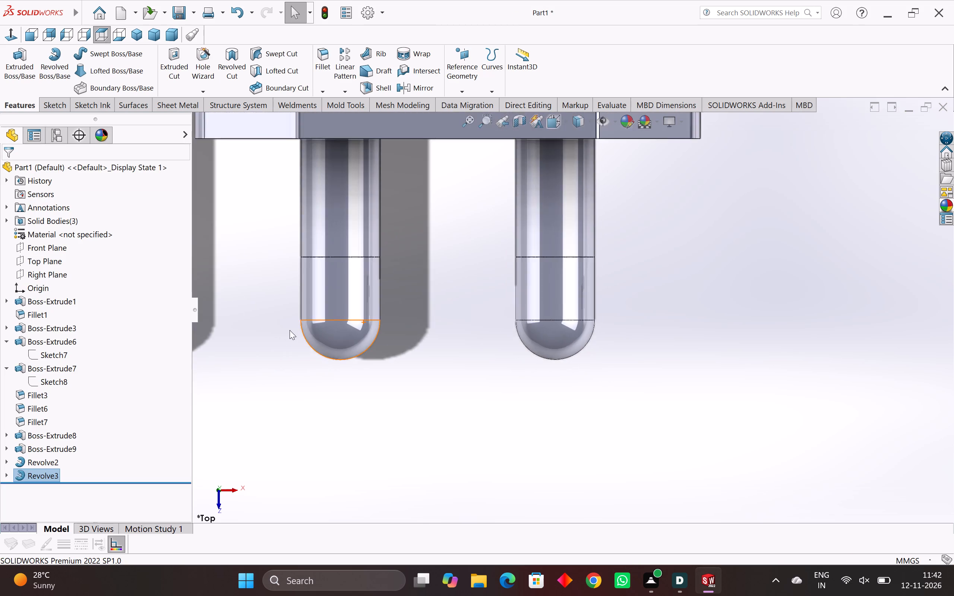
{"action": "middle_click_drag", "start_coordinate": [290, 330], "coordinate": [347, 372]}
{"action": "scroll", "coordinate": [321, 348], "scroll_direction": "down", "scroll_amount": 5}
{"action": "scroll", "coordinate": [428, 305], "scroll_direction": "down", "scroll_amount": 4}
{"action": "scroll", "coordinate": [506, 264], "scroll_direction": "down", "scroll_amount": 4}
{"action": "middle_click_drag", "start_coordinate": [562, 242], "coordinate": [562, 242]}
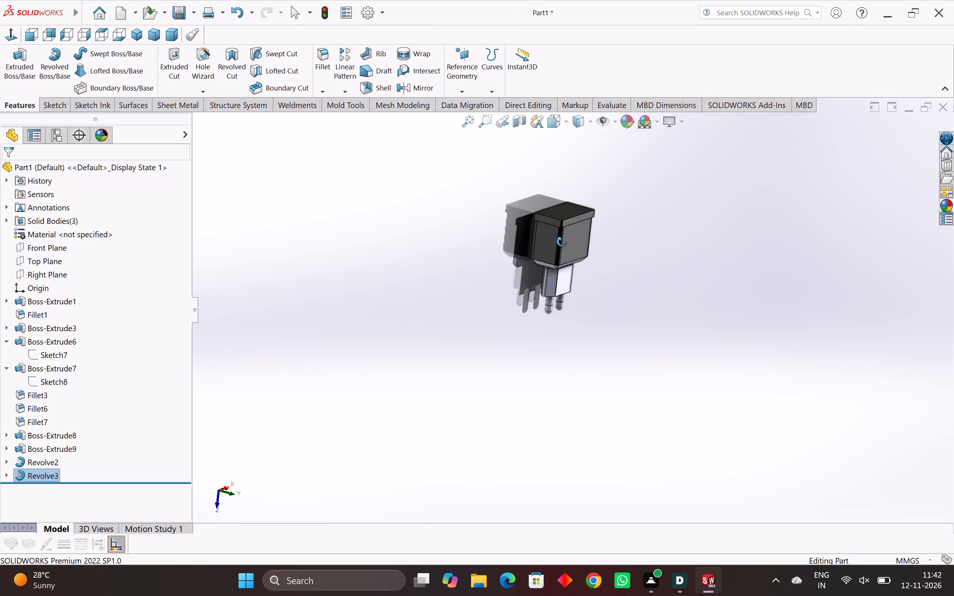
{"action": "middle_click_drag", "start_coordinate": [562, 242], "coordinate": [349, 321]}
{"action": "middle_click_drag", "start_coordinate": [392, 314], "coordinate": [533, 286]}
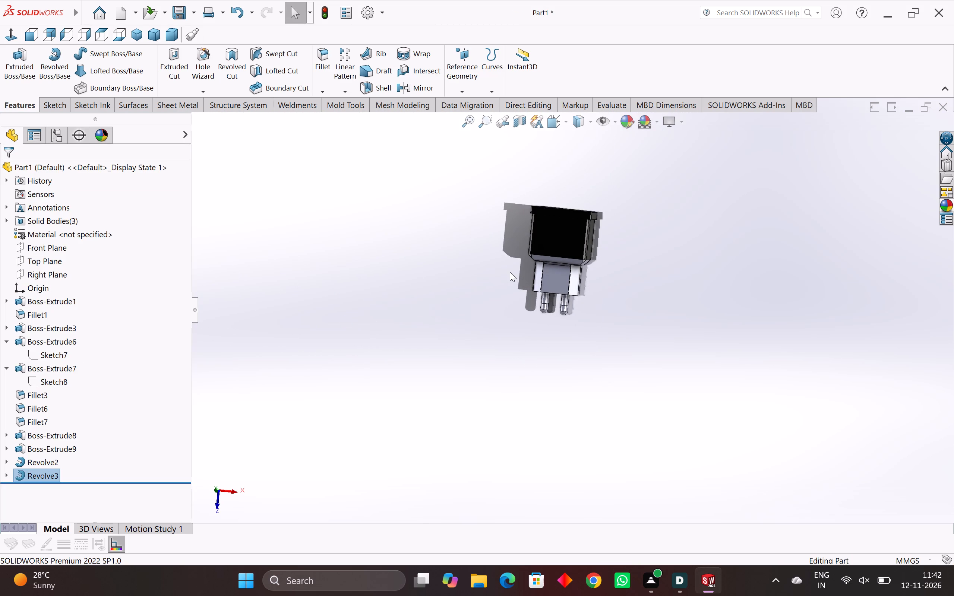
{"action": "scroll", "coordinate": [573, 284], "scroll_direction": "up", "scroll_amount": 7}
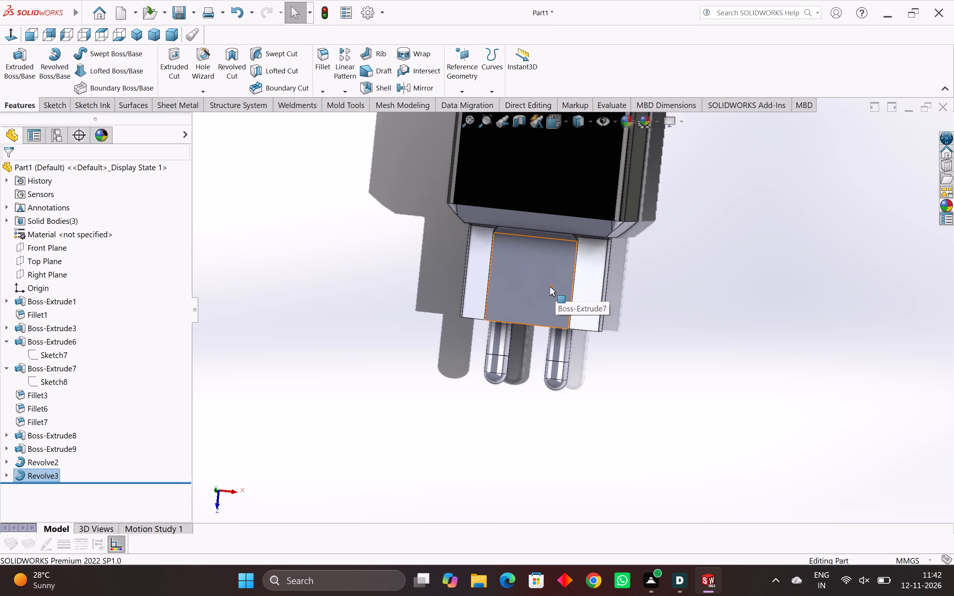
{"action": "scroll", "coordinate": [550, 286], "scroll_direction": "up", "scroll_amount": 2}
{"action": "scroll", "coordinate": [529, 364], "scroll_direction": "down", "scroll_amount": 2}
{"action": "middle_click_drag", "start_coordinate": [529, 364], "coordinate": [531, 369]}
{"action": "scroll", "coordinate": [531, 368], "scroll_direction": "down", "scroll_amount": 1}
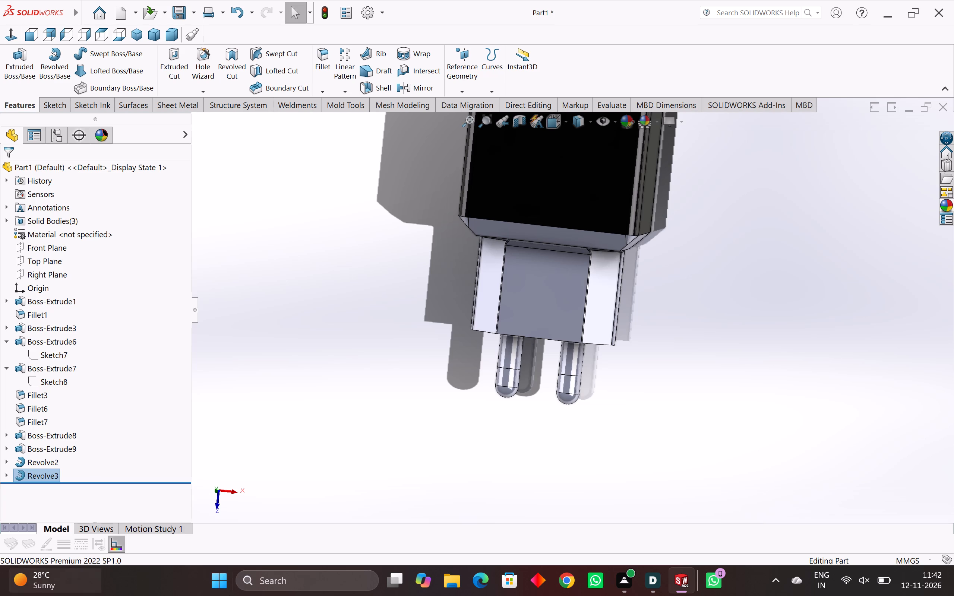
Open the definition of the extrusion forming the pins' upper sections to check its depth settings.
{"action": "scroll", "coordinate": [543, 368], "scroll_direction": "up", "scroll_amount": 3}
{"action": "scroll", "coordinate": [575, 352], "scroll_direction": "up", "scroll_amount": 3}
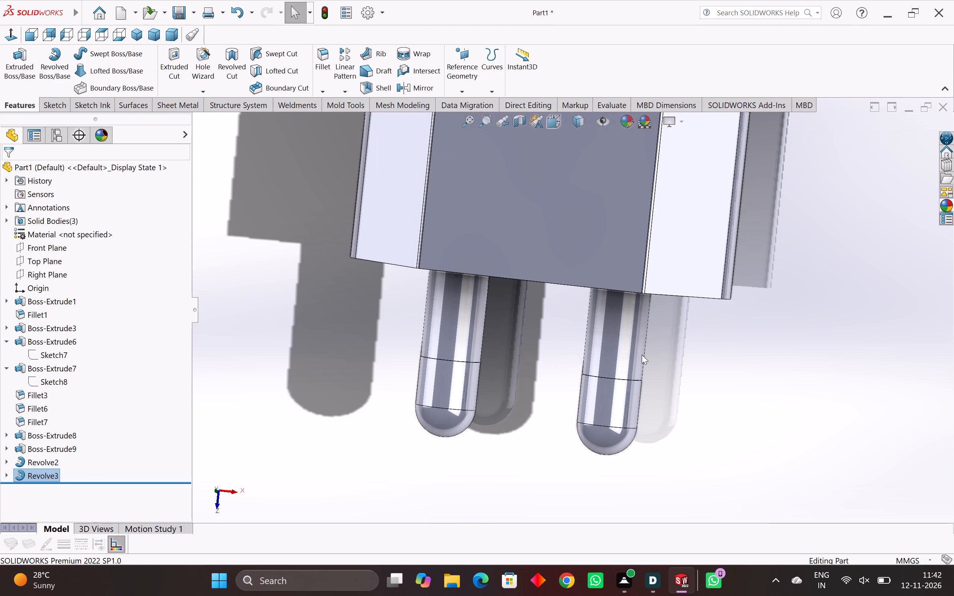
{"action": "right_click", "coordinate": [638, 339]}
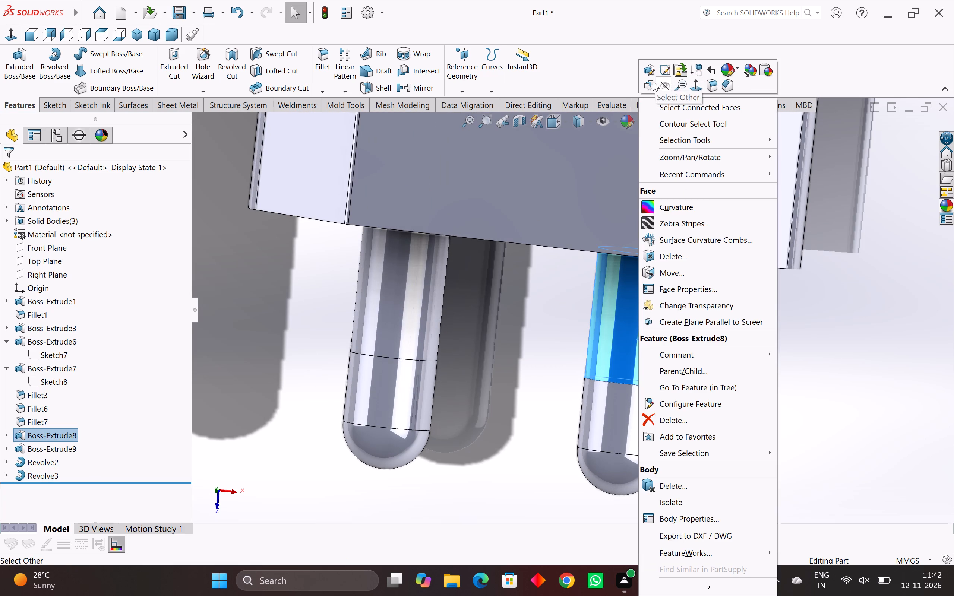
{"action": "left_click", "coordinate": [649, 68]}
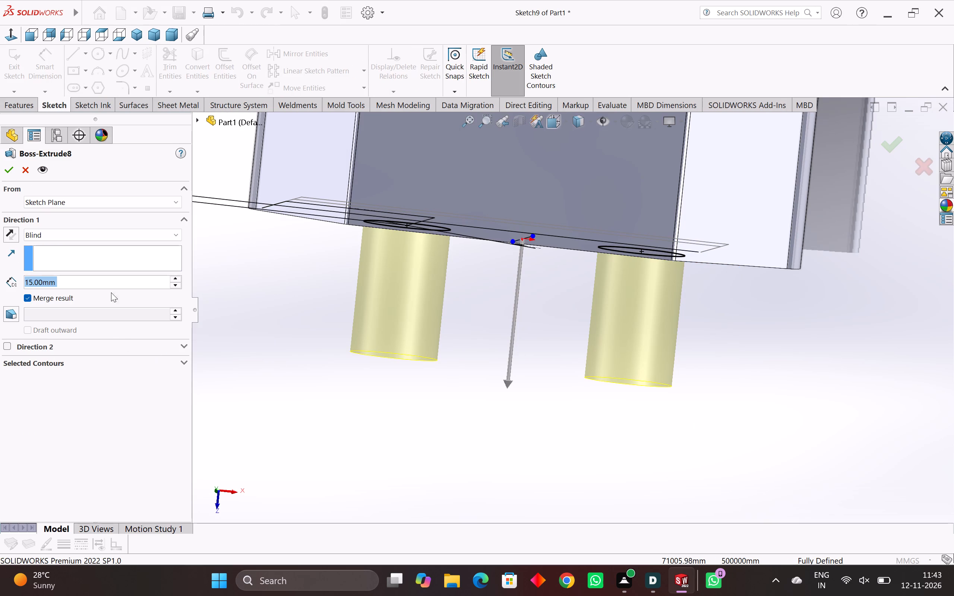
{"action": "left_click", "coordinate": [9, 171]}
Examine the overall shape of the plug body, end block and pins from several angles.
{"action": "scroll", "coordinate": [543, 315], "scroll_direction": "down", "scroll_amount": 1}
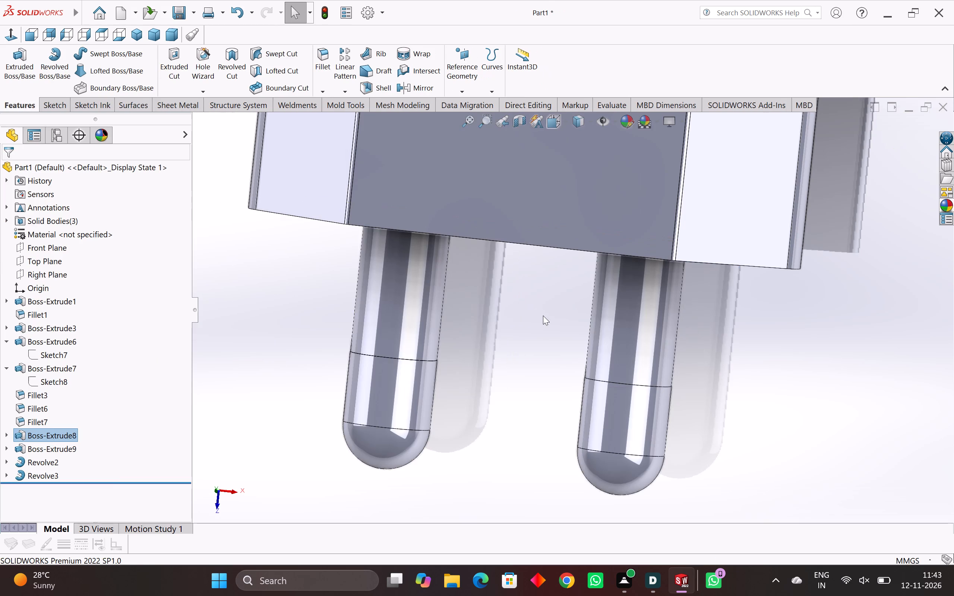
{"action": "scroll", "coordinate": [543, 316], "scroll_direction": "down", "scroll_amount": 2}
{"action": "middle_click_drag", "start_coordinate": [547, 322], "coordinate": [591, 348]}
{"action": "scroll", "coordinate": [595, 352], "scroll_direction": "down", "scroll_amount": 5}
{"action": "scroll", "coordinate": [633, 244], "scroll_direction": "down", "scroll_amount": 4}
{"action": "middle_click_drag", "start_coordinate": [633, 231], "coordinate": [588, 228]}
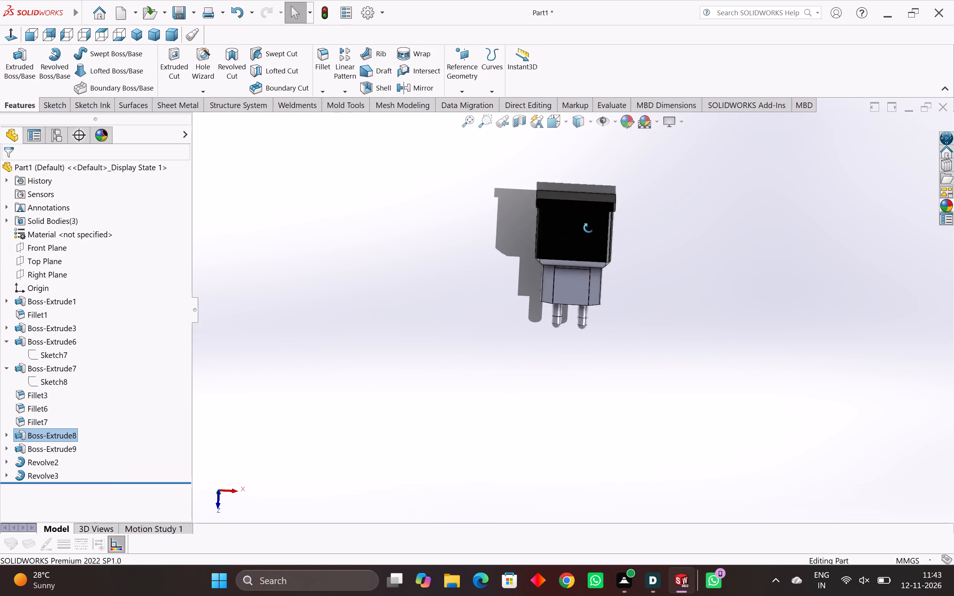
{"action": "middle_click_drag", "start_coordinate": [588, 228], "coordinate": [538, 275]}
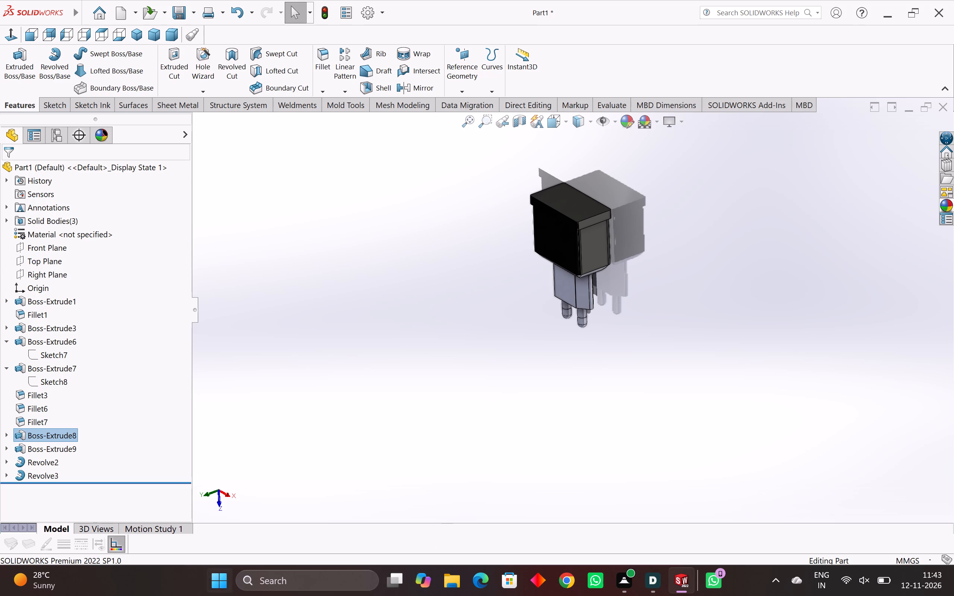
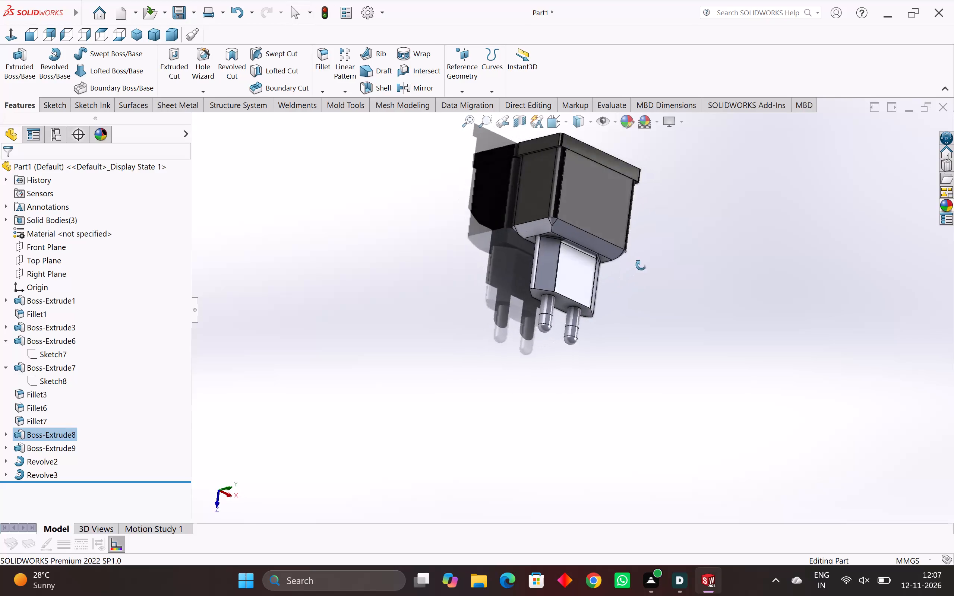
Examine the charger plug model from all sides, focusing on the pin block, its junction with the housing, and the pins.
{"action": "scroll", "coordinate": [574, 295], "scroll_direction": "up", "scroll_amount": 4}
{"action": "scroll", "coordinate": [561, 346], "scroll_direction": "up", "scroll_amount": 4}
{"action": "middle_click_drag", "start_coordinate": [562, 347], "coordinate": [582, 347]}
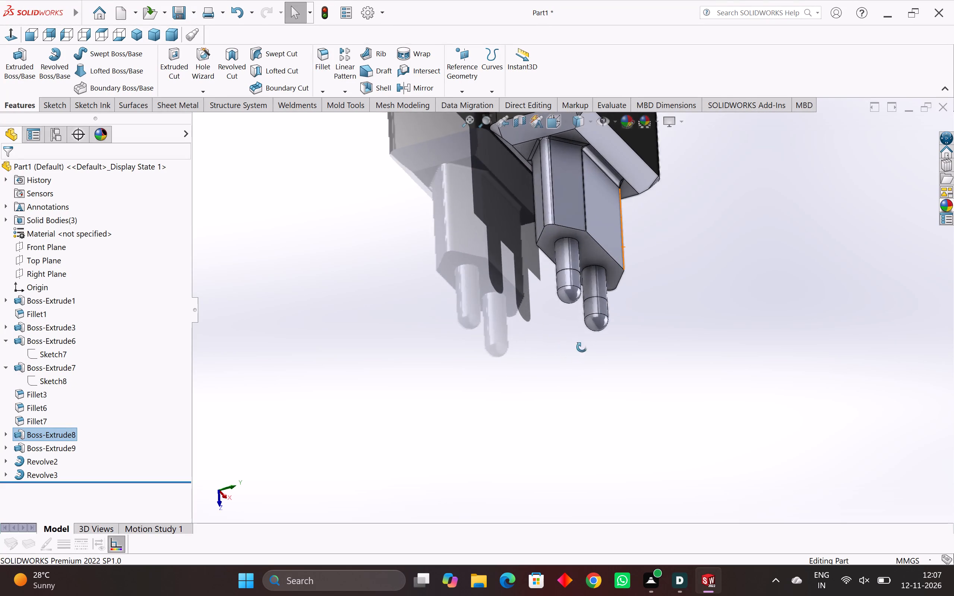
{"action": "middle_click_drag", "start_coordinate": [582, 347], "coordinate": [601, 368]}
{"action": "scroll", "coordinate": [601, 359], "scroll_direction": "down", "scroll_amount": 4}
{"action": "middle_click_drag", "start_coordinate": [562, 231], "coordinate": [553, 340]}
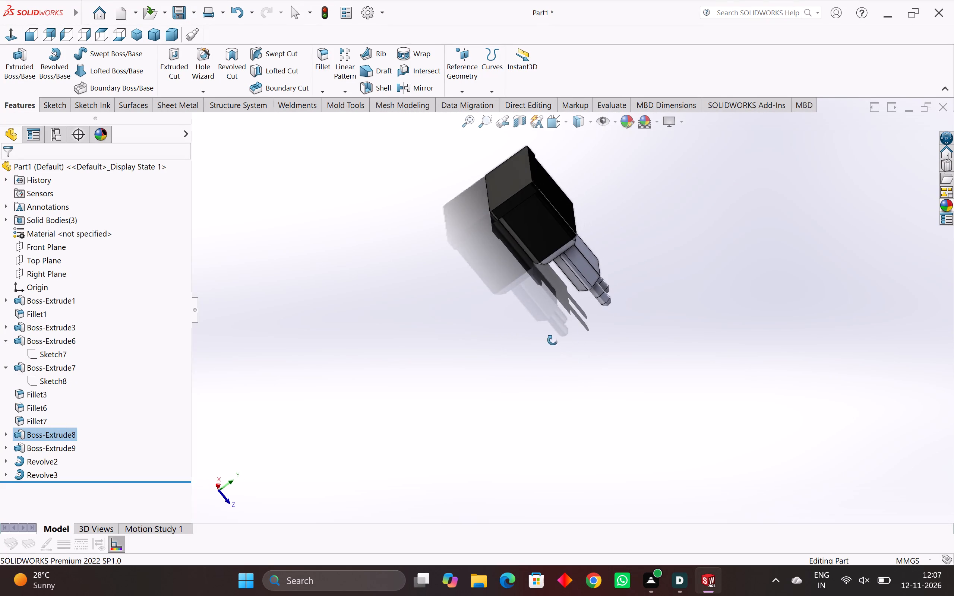
{"action": "middle_click_drag", "start_coordinate": [553, 340], "coordinate": [480, 245]}
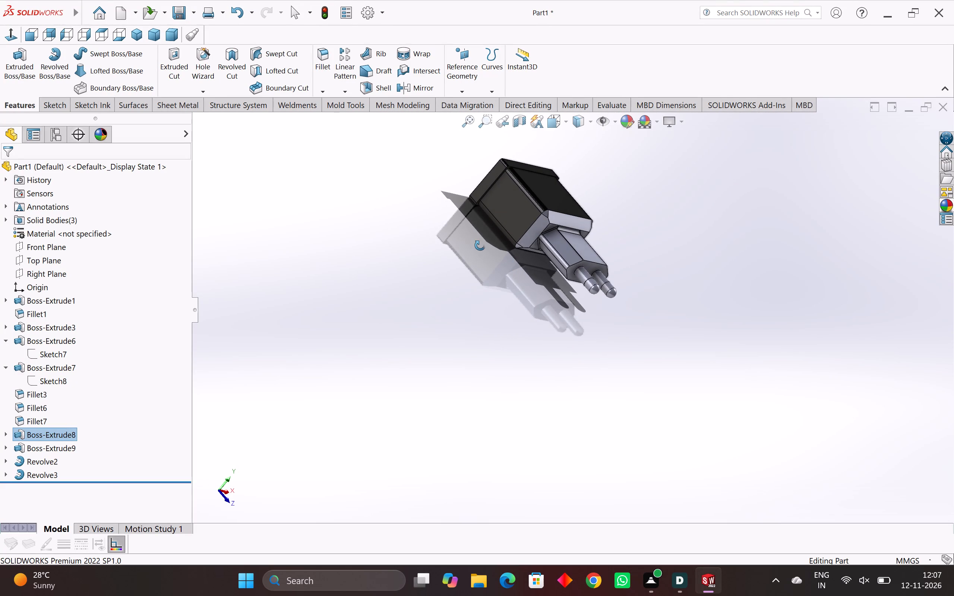
{"action": "middle_click_drag", "start_coordinate": [480, 245], "coordinate": [464, 282]}
{"action": "scroll", "coordinate": [588, 246], "scroll_direction": "up", "scroll_amount": 4}
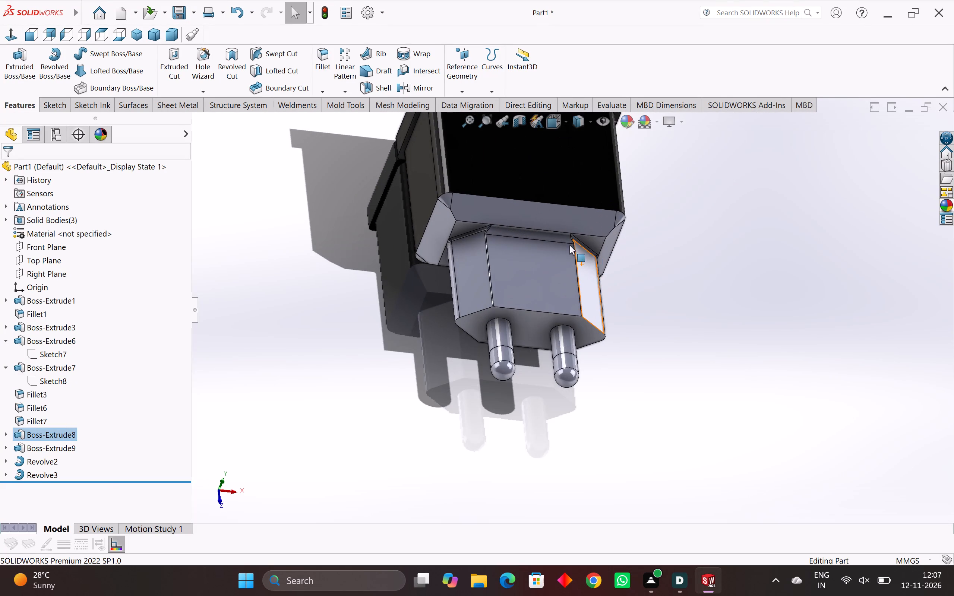
{"action": "middle_click_drag", "start_coordinate": [556, 247], "coordinate": [565, 269]}
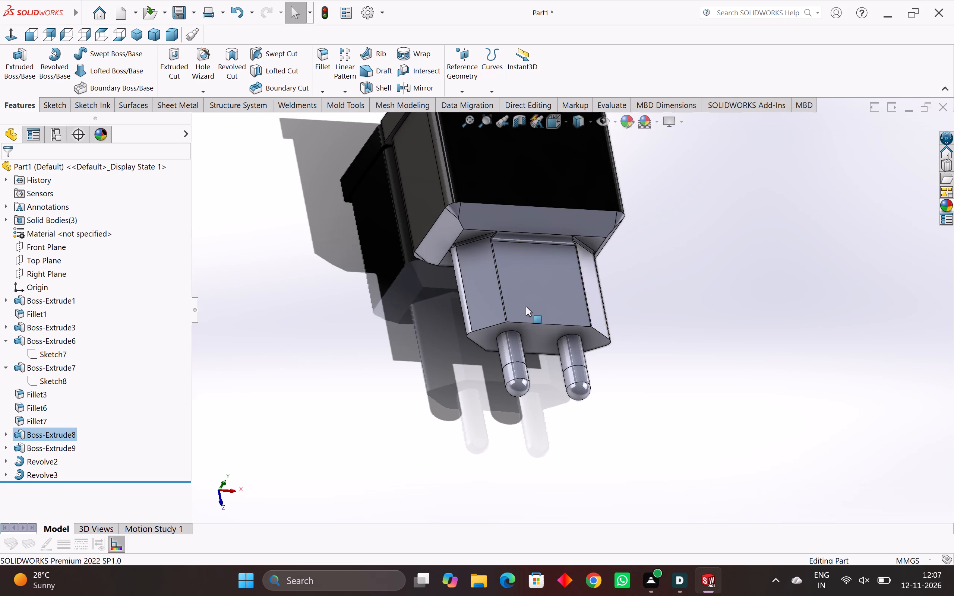
{"action": "right_click", "coordinate": [524, 302]}
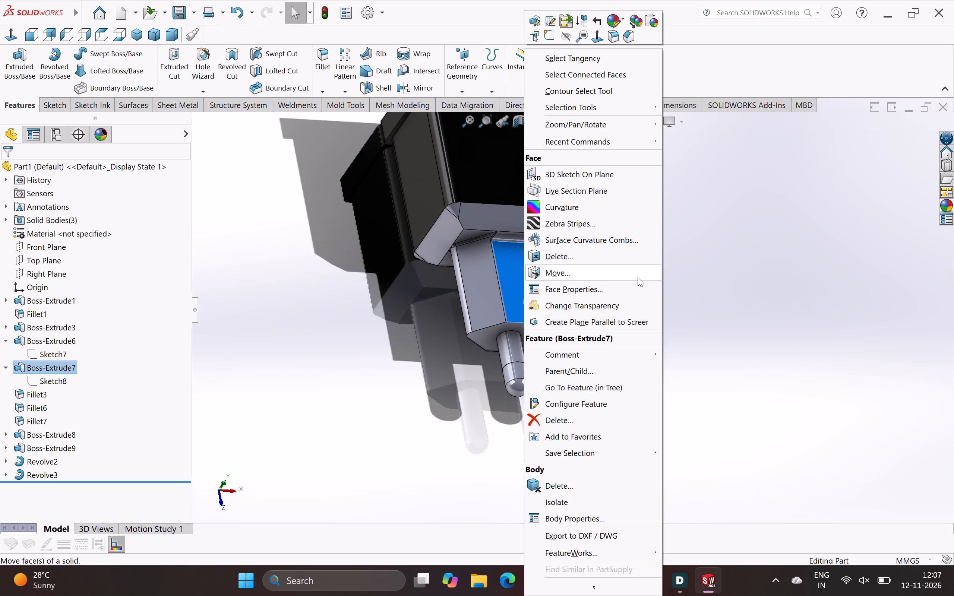
{"action": "scroll", "coordinate": [730, 177], "scroll_direction": "down", "scroll_amount": 3}
{"action": "middle_click_drag", "start_coordinate": [730, 183], "coordinate": [695, 224]}
{"action": "left_click", "coordinate": [693, 51]}
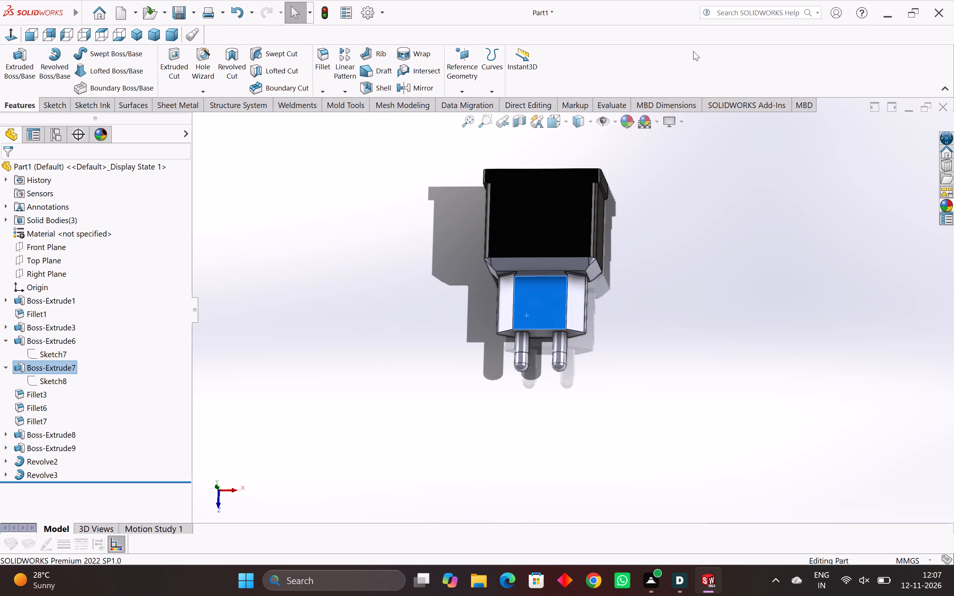
{"action": "middle_click_drag", "start_coordinate": [521, 396], "coordinate": [604, 383]}
{"action": "scroll", "coordinate": [630, 369], "scroll_direction": "up", "scroll_amount": 1}
{"action": "left_click", "coordinate": [682, 318]}
{"action": "middle_click_drag", "start_coordinate": [530, 382], "coordinate": [541, 386]}
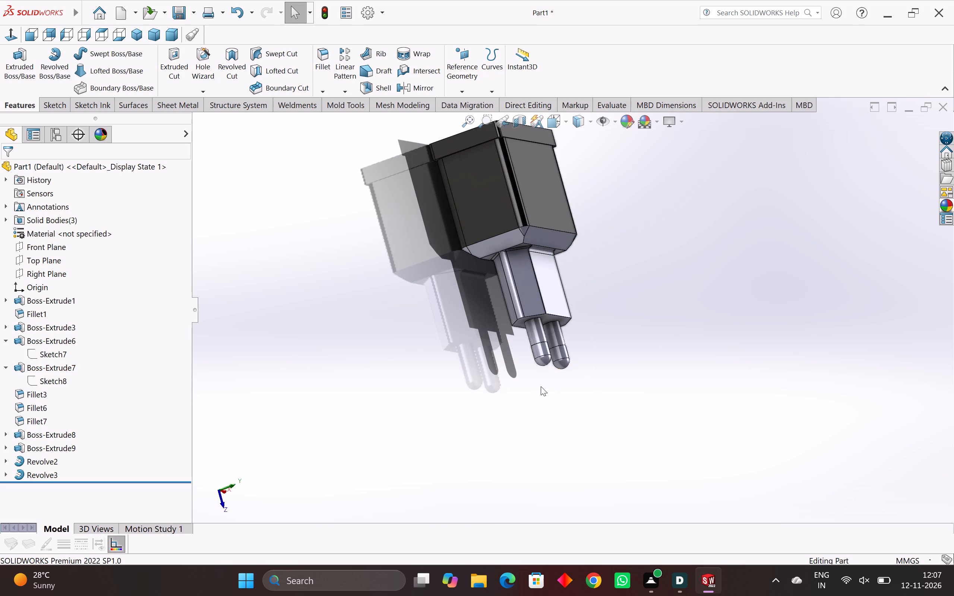
{"action": "middle_click_drag", "start_coordinate": [541, 386], "coordinate": [437, 495]}
{"action": "scroll", "coordinate": [436, 494], "scroll_direction": "down", "scroll_amount": 2}
{"action": "middle_click_drag", "start_coordinate": [606, 289], "coordinate": [512, 307]}
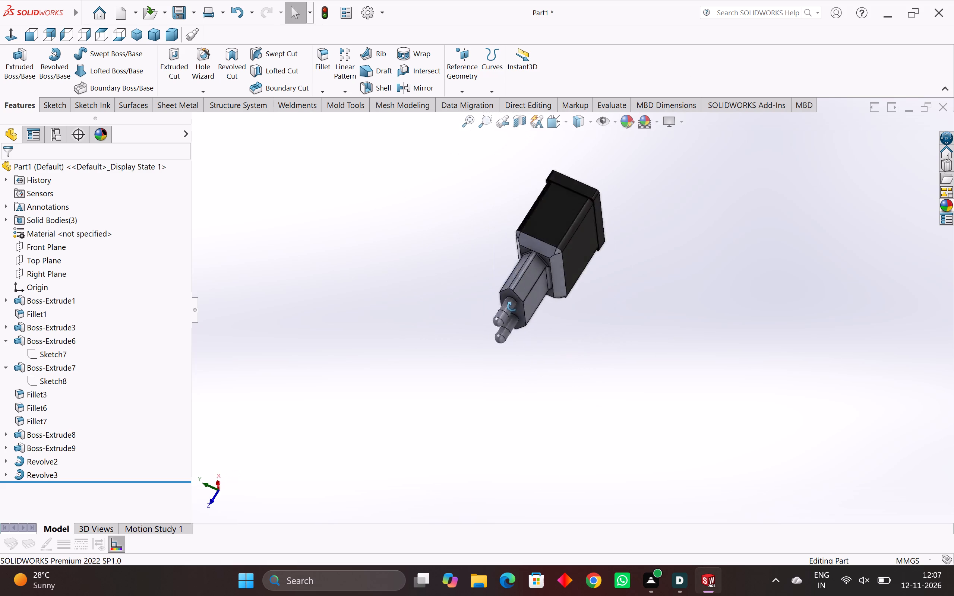
{"action": "middle_click_drag", "start_coordinate": [512, 307], "coordinate": [560, 338]}
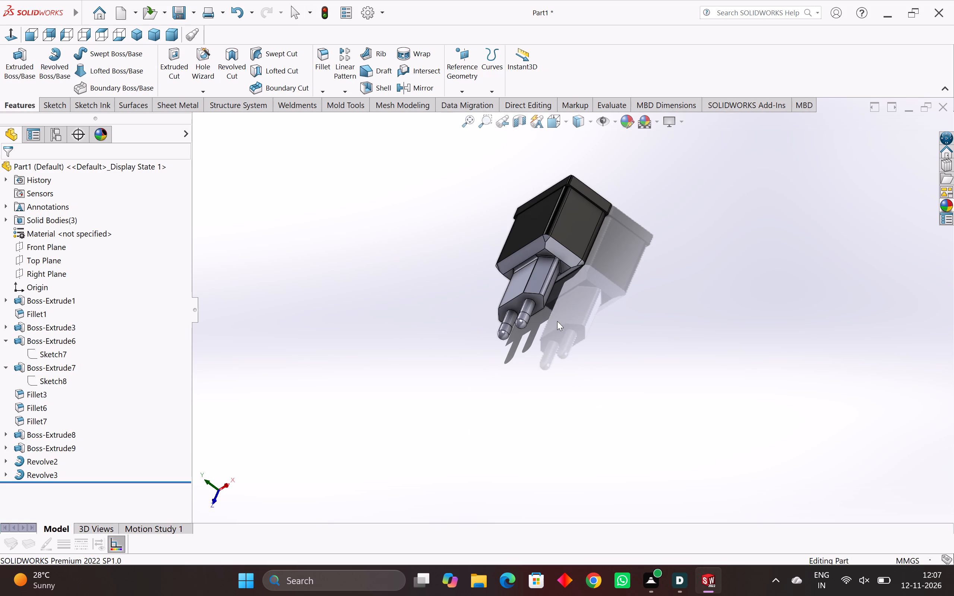
{"action": "middle_click_drag", "start_coordinate": [557, 321], "coordinate": [612, 299]}
{"action": "scroll", "coordinate": [552, 284], "scroll_direction": "up", "scroll_amount": 3}
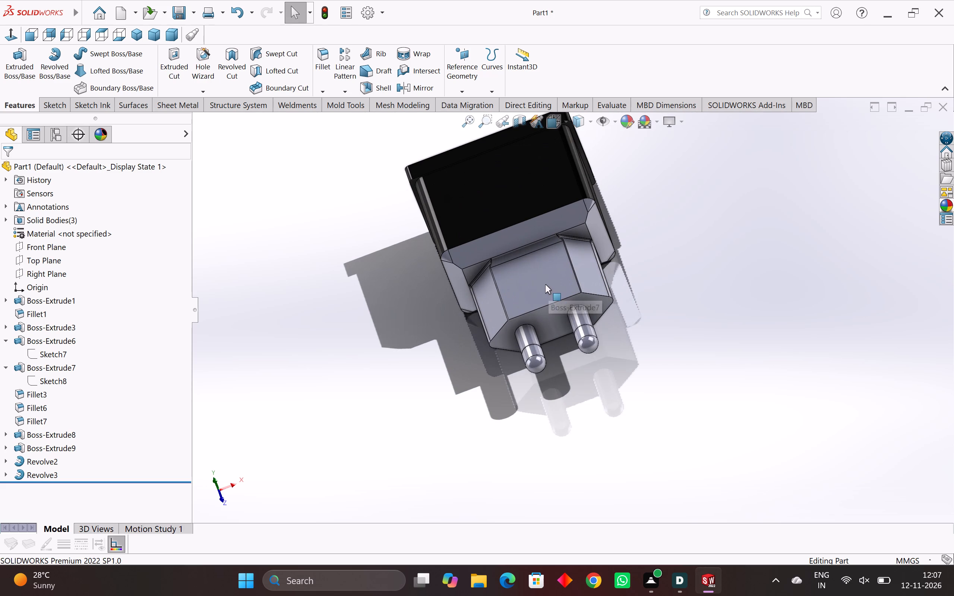
{"action": "left_click_drag", "start_coordinate": [545, 284], "coordinate": [591, 280]}
{"action": "middle_click_drag", "start_coordinate": [610, 281], "coordinate": [524, 355]}
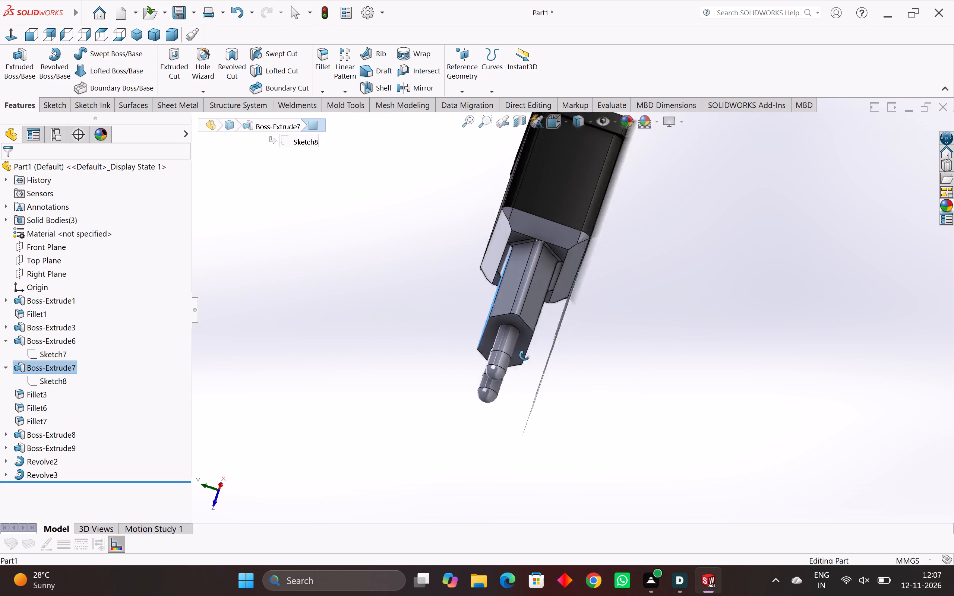
{"action": "middle_click_drag", "start_coordinate": [524, 355], "coordinate": [682, 328]}
{"action": "left_click", "coordinate": [715, 302]}
{"action": "middle_click_drag", "start_coordinate": [692, 327], "coordinate": [585, 354]}
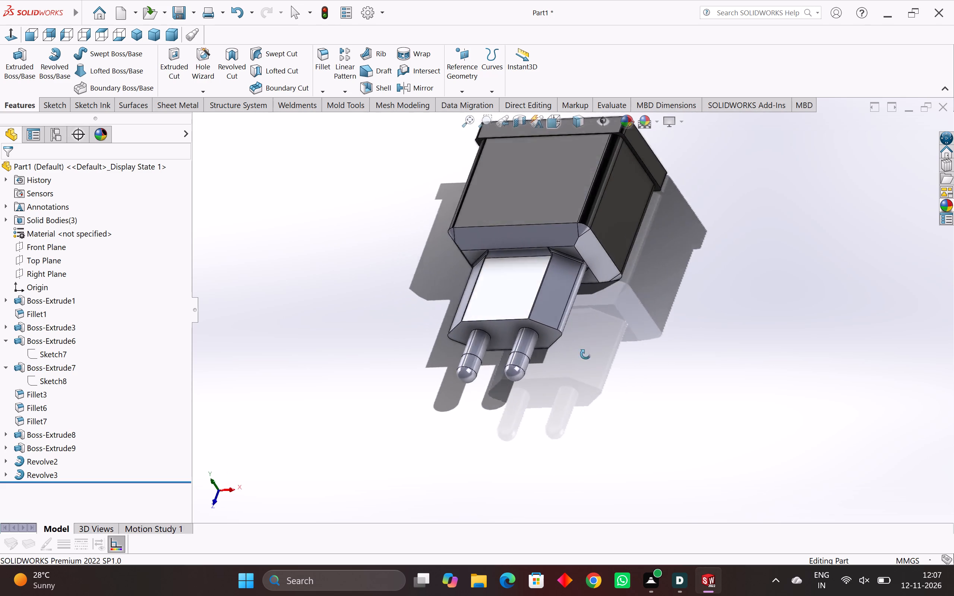
{"action": "middle_click_drag", "start_coordinate": [585, 354], "coordinate": [679, 500]}
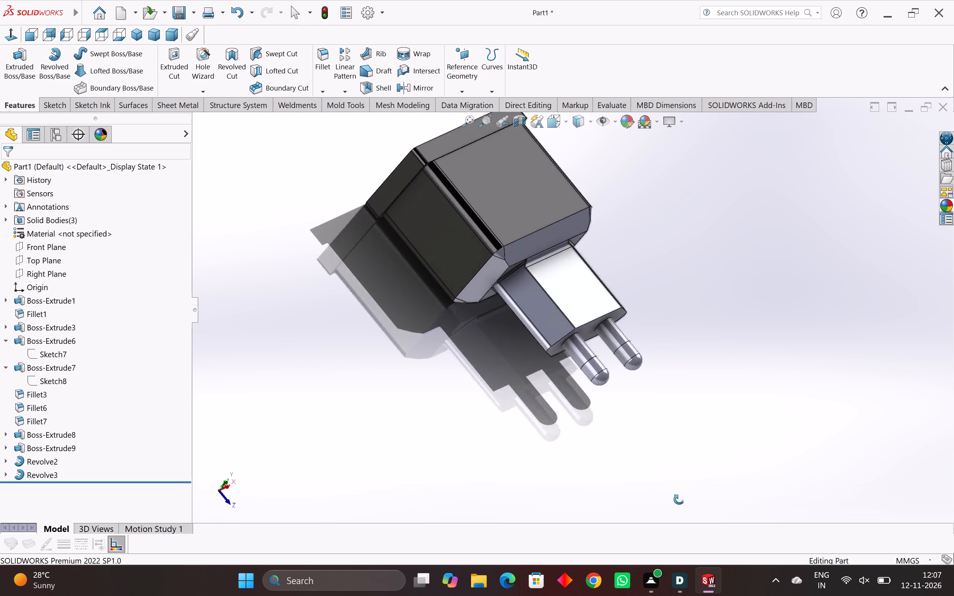
{"action": "middle_click_drag", "start_coordinate": [679, 500], "coordinate": [587, 484]}
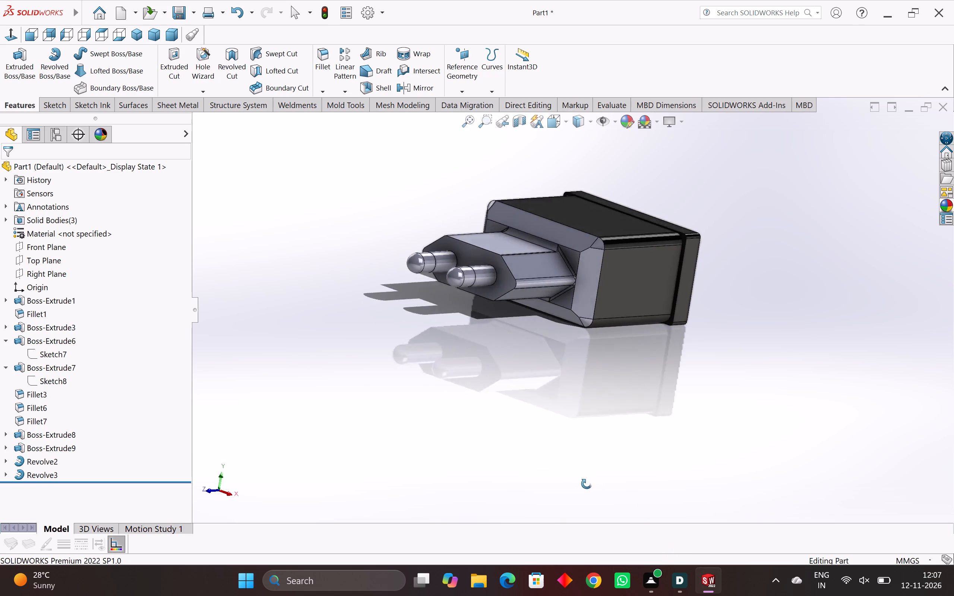
{"action": "middle_click_drag", "start_coordinate": [587, 484], "coordinate": [596, 542]}
{"action": "scroll", "coordinate": [596, 542], "scroll_direction": "up", "scroll_amount": 1}
{"action": "scroll", "coordinate": [506, 343], "scroll_direction": "up", "scroll_amount": 4}
{"action": "middle_click_drag", "start_coordinate": [503, 332], "coordinate": [543, 357]}
{"action": "scroll", "coordinate": [543, 357], "scroll_direction": "down", "scroll_amount": 2}
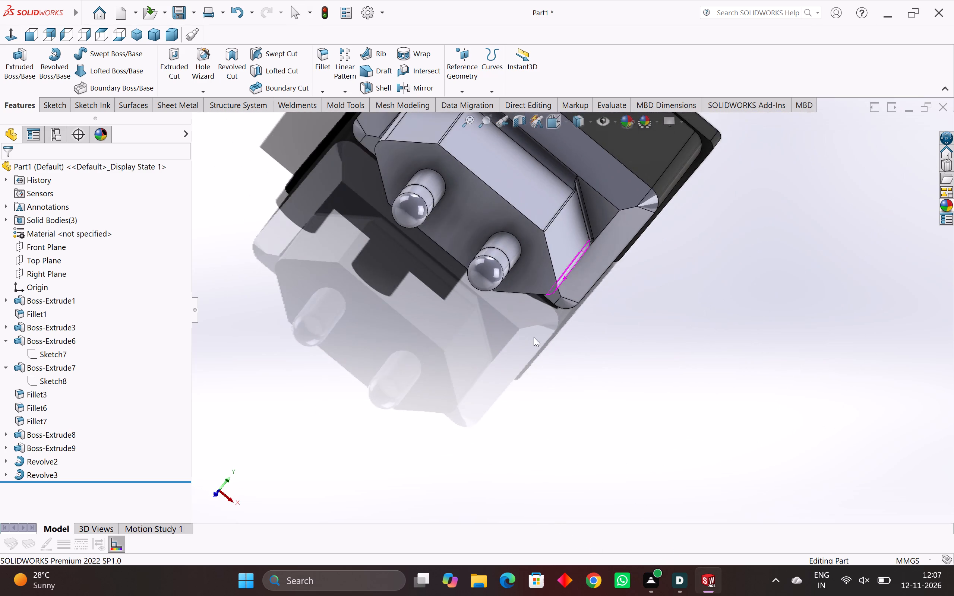
{"action": "scroll", "coordinate": [500, 272], "scroll_direction": "down", "scroll_amount": 2}
{"action": "middle_click_drag", "start_coordinate": [500, 272], "coordinate": [505, 384]}
{"action": "scroll", "coordinate": [505, 384], "scroll_direction": "down", "scroll_amount": 1}
{"action": "middle_click_drag", "start_coordinate": [496, 293], "coordinate": [516, 302]}
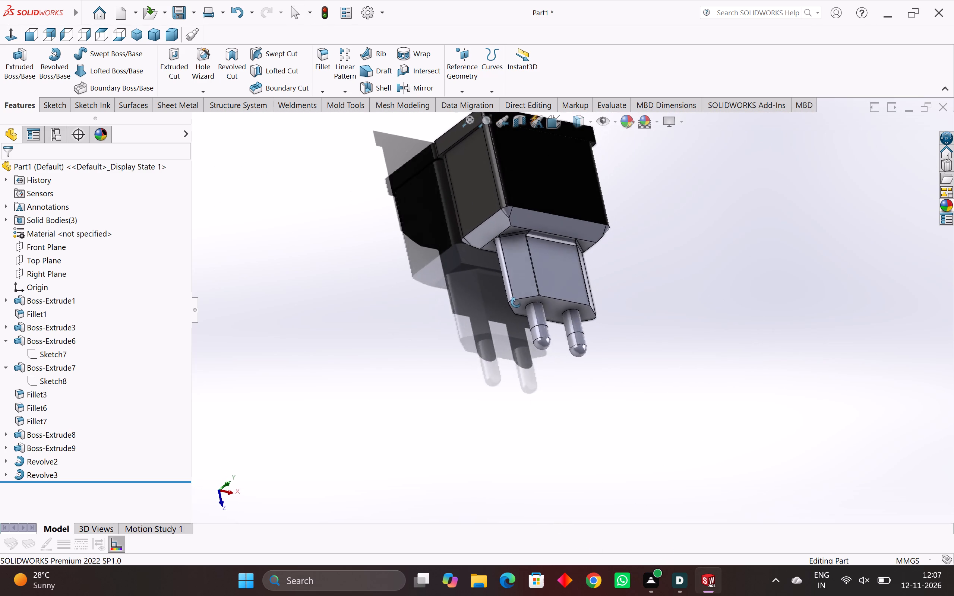
{"action": "middle_click_drag", "start_coordinate": [516, 302], "coordinate": [531, 315]}
{"action": "scroll", "coordinate": [530, 315], "scroll_direction": "up", "scroll_amount": 7}
{"action": "middle_click_drag", "start_coordinate": [569, 311], "coordinate": [550, 332]}
{"action": "scroll", "coordinate": [549, 332], "scroll_direction": "down", "scroll_amount": 1}
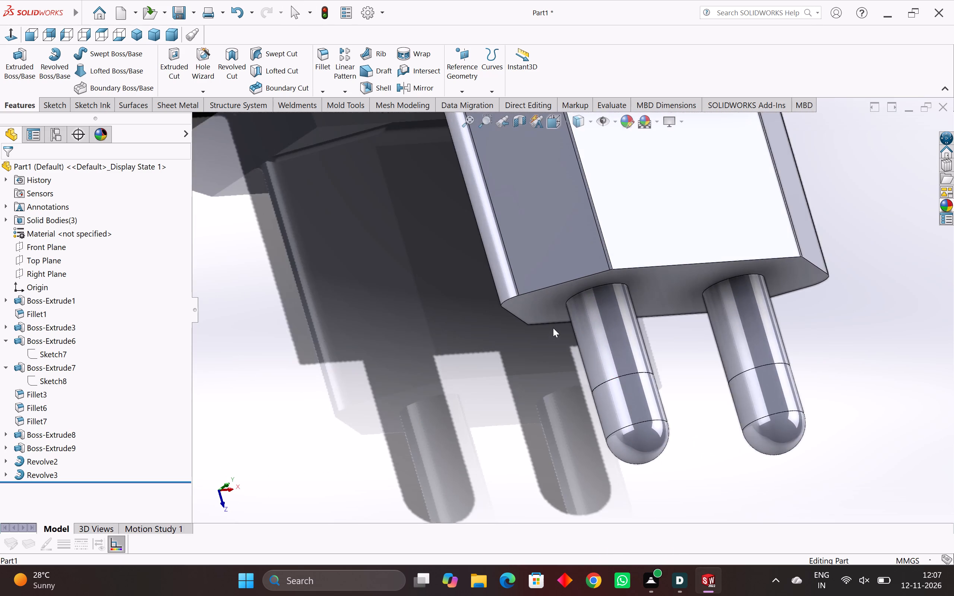
{"action": "scroll", "coordinate": [553, 328], "scroll_direction": "down", "scroll_amount": 4}
{"action": "left_click", "coordinate": [452, 323]}
{"action": "scroll", "coordinate": [465, 333], "scroll_direction": "down", "scroll_amount": 2}
{"action": "middle_click_drag", "start_coordinate": [476, 339], "coordinate": [361, 361]}
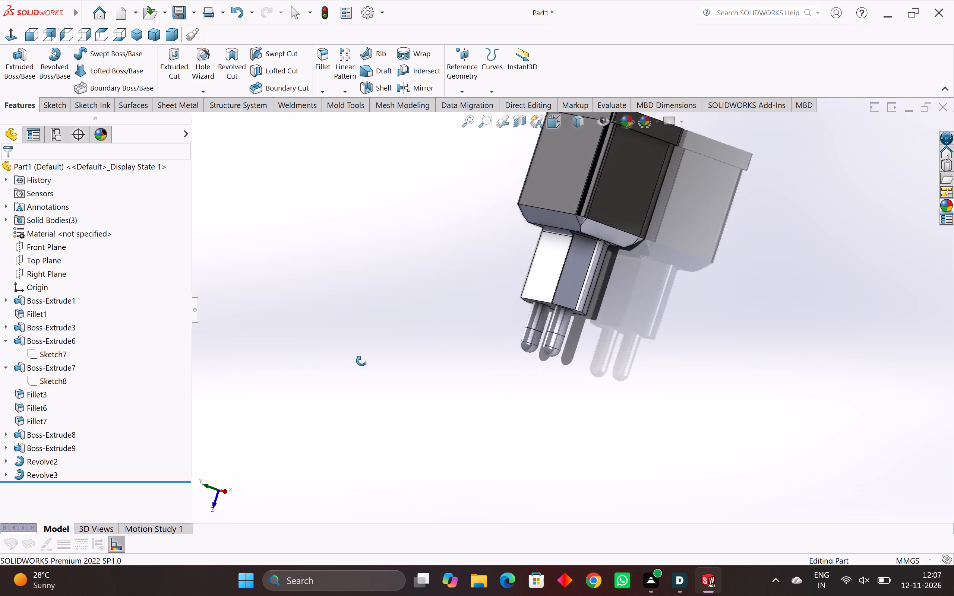
{"action": "middle_click_drag", "start_coordinate": [361, 361], "coordinate": [528, 335]}
{"action": "scroll", "coordinate": [661, 295], "scroll_direction": "up", "scroll_amount": 4}
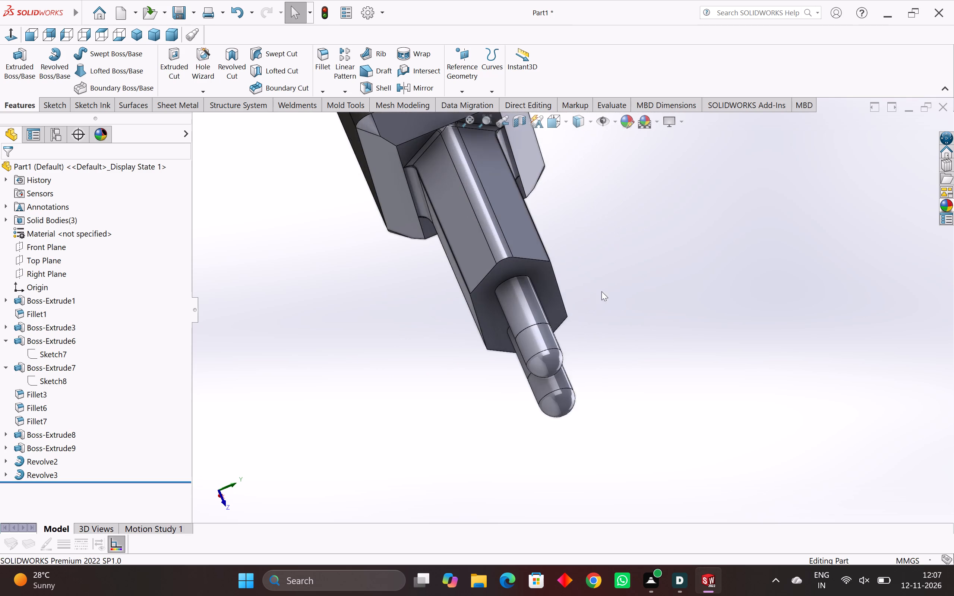
{"action": "scroll", "coordinate": [572, 291], "scroll_direction": "up", "scroll_amount": 4}
{"action": "middle_click_drag", "start_coordinate": [567, 290], "coordinate": [504, 287]}
{"action": "scroll", "coordinate": [505, 287], "scroll_direction": "down", "scroll_amount": 4}
{"action": "middle_click_drag", "start_coordinate": [512, 303], "coordinate": [553, 321]}
{"action": "scroll", "coordinate": [549, 320], "scroll_direction": "up", "scroll_amount": 2}
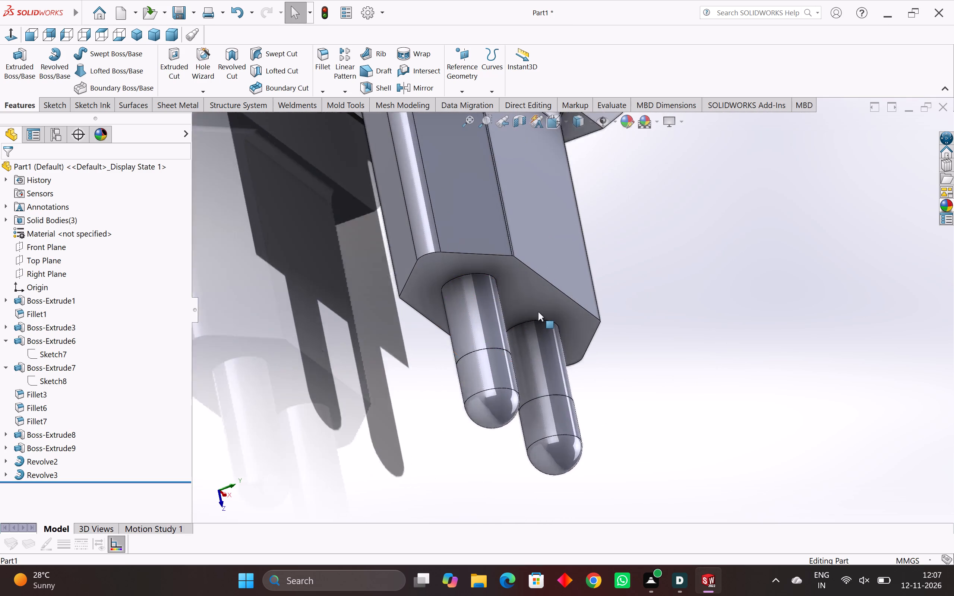
{"action": "scroll", "coordinate": [538, 312], "scroll_direction": "up", "scroll_amount": 2}
{"action": "scroll", "coordinate": [536, 309], "scroll_direction": "down", "scroll_amount": 1}
{"action": "middle_click_drag", "start_coordinate": [598, 325], "coordinate": [606, 408]}
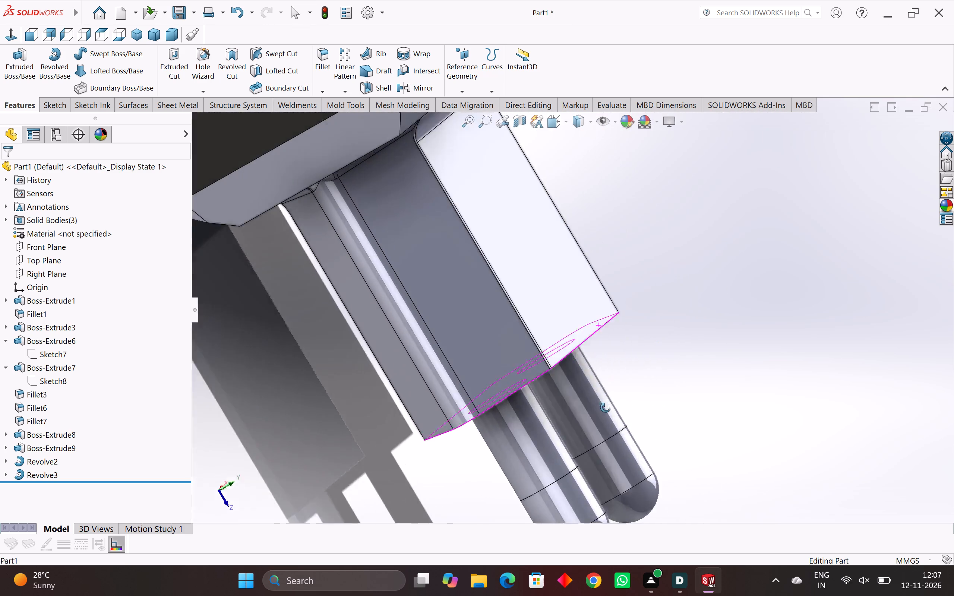
{"action": "middle_click_drag", "start_coordinate": [606, 408], "coordinate": [512, 446]}
{"action": "left_click", "coordinate": [772, 297]}
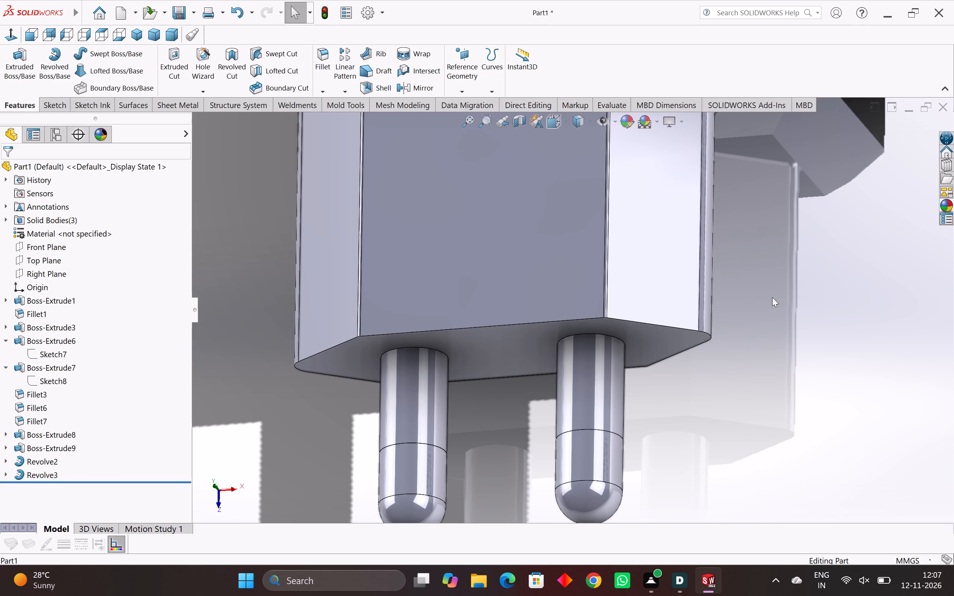
{"action": "scroll", "coordinate": [750, 297], "scroll_direction": "down", "scroll_amount": 4}
{"action": "scroll", "coordinate": [705, 298], "scroll_direction": "down", "scroll_amount": 4}
{"action": "middle_click_drag", "start_coordinate": [705, 298], "coordinate": [810, 374]}
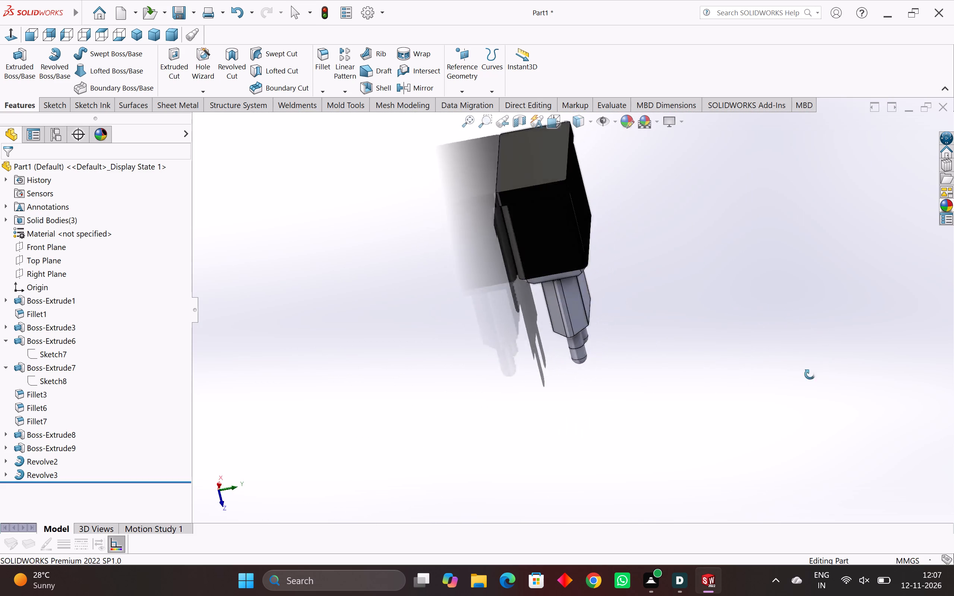
{"action": "middle_click_drag", "start_coordinate": [810, 374], "coordinate": [624, 306]}
Delete the Fillet3 feature along the long edge where the pin block meets the housing recess.
{"action": "scroll", "coordinate": [599, 292], "scroll_direction": "up", "scroll_amount": 5}
{"action": "scroll", "coordinate": [554, 235], "scroll_direction": "up", "scroll_amount": 2}
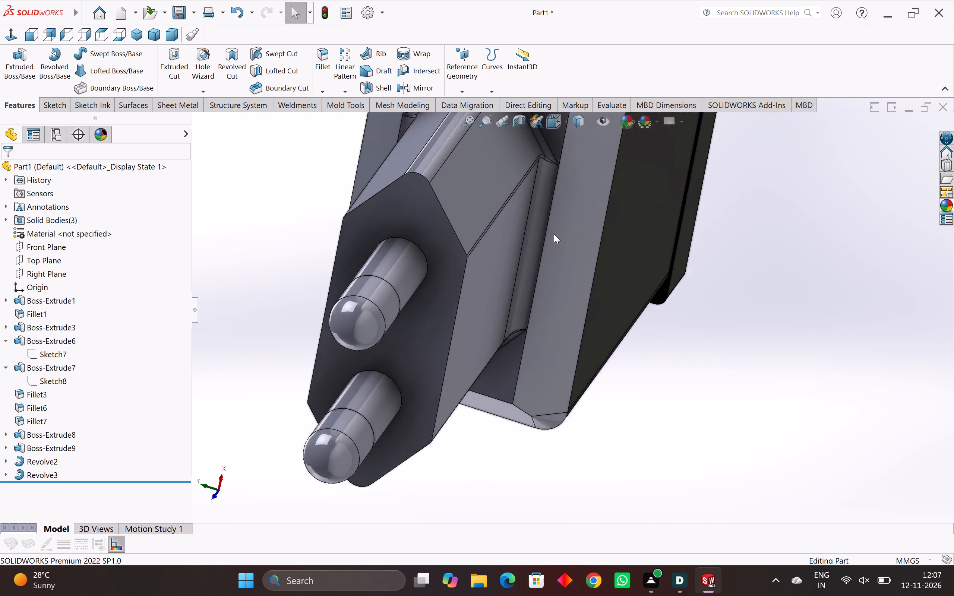
{"action": "scroll", "coordinate": [554, 234], "scroll_direction": "up", "scroll_amount": 2}
{"action": "middle_click_drag", "start_coordinate": [554, 234], "coordinate": [585, 256]}
{"action": "scroll", "coordinate": [585, 256], "scroll_direction": "down", "scroll_amount": 5}
{"action": "scroll", "coordinate": [494, 236], "scroll_direction": "down", "scroll_amount": 1}
{"action": "scroll", "coordinate": [492, 237], "scroll_direction": "up", "scroll_amount": 3}
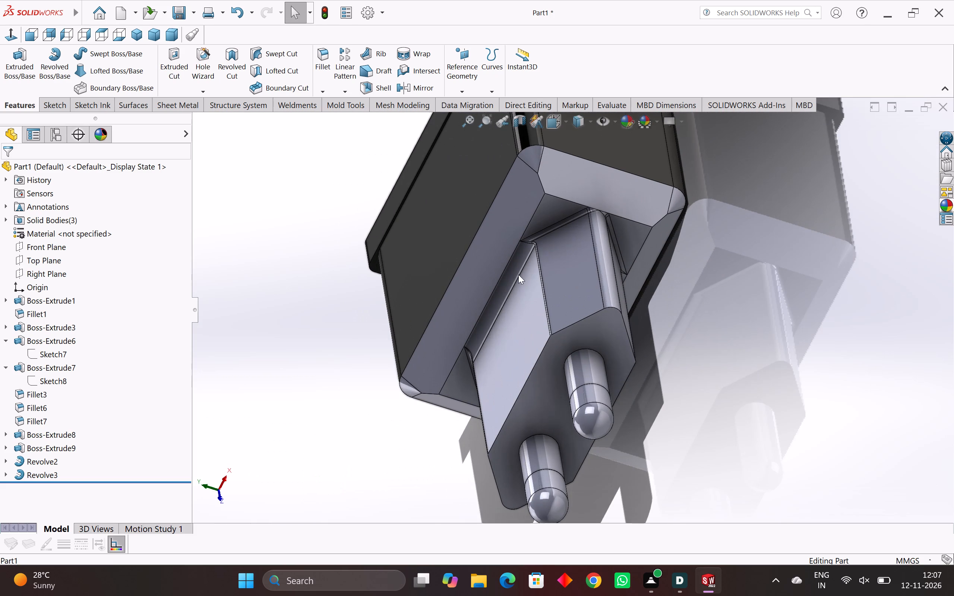
{"action": "scroll", "coordinate": [536, 285], "scroll_direction": "up", "scroll_amount": 2}
{"action": "middle_click_drag", "start_coordinate": [536, 285], "coordinate": [536, 264]}
{"action": "right_click", "coordinate": [536, 264]}
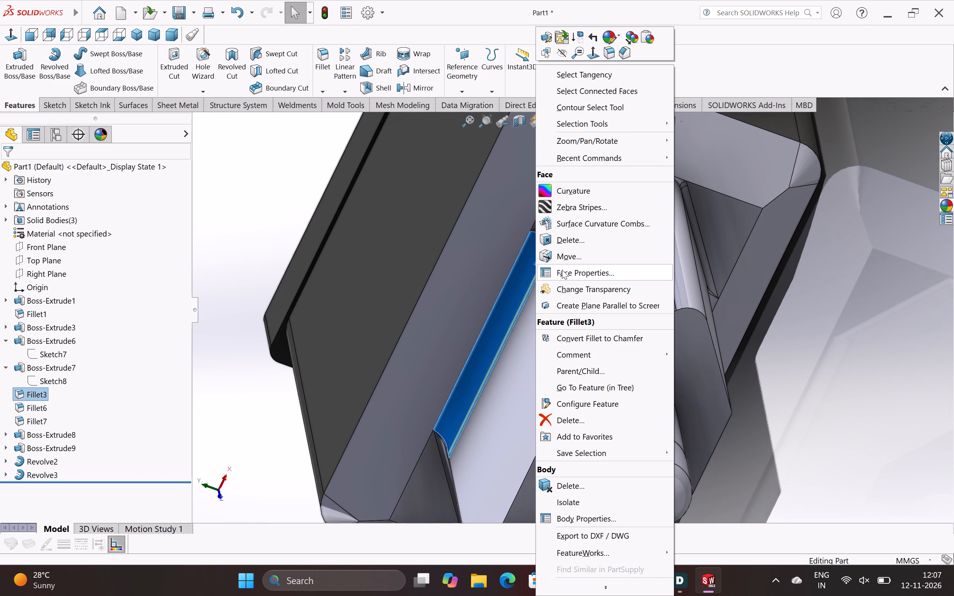
{"action": "left_click", "coordinate": [578, 425]}
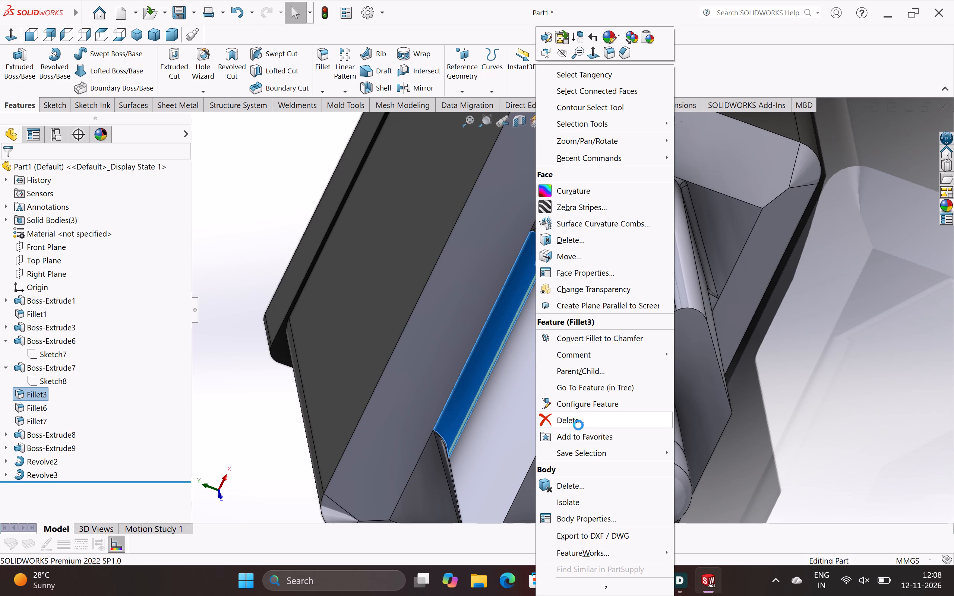
{"action": "left_click", "coordinate": [554, 213]}
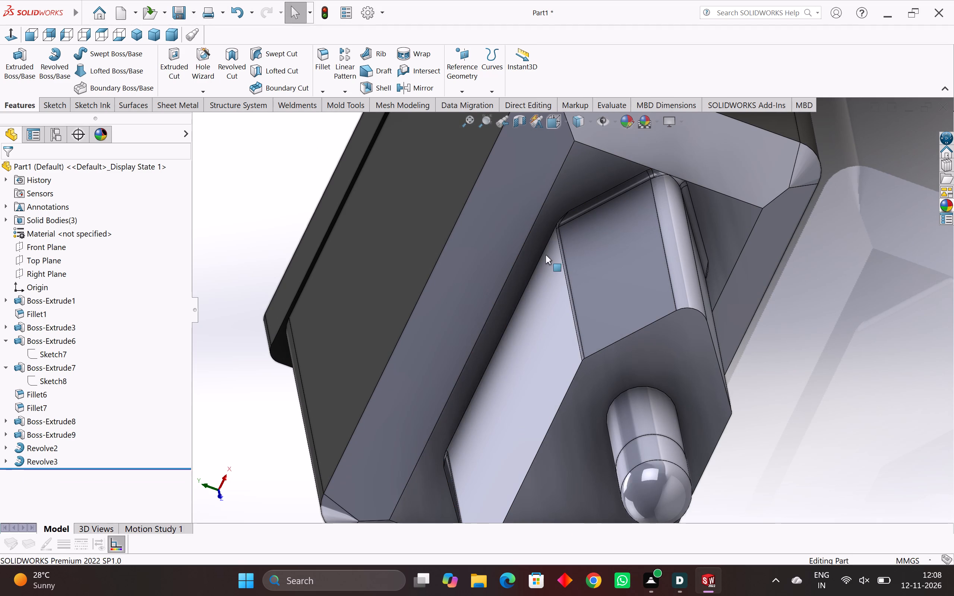
Edit the 1 mm Fillet6 at the pin block's base to include the two long edges where the block meets the recess.
{"action": "scroll", "coordinate": [572, 282], "scroll_direction": "down", "scroll_amount": 2}
{"action": "middle_click_drag", "start_coordinate": [576, 284], "coordinate": [512, 260]}
{"action": "middle_click_drag", "start_coordinate": [615, 306], "coordinate": [570, 305]}
{"action": "middle_click_drag", "start_coordinate": [766, 352], "coordinate": [793, 373]}
{"action": "scroll", "coordinate": [768, 353], "scroll_direction": "down", "scroll_amount": 1}
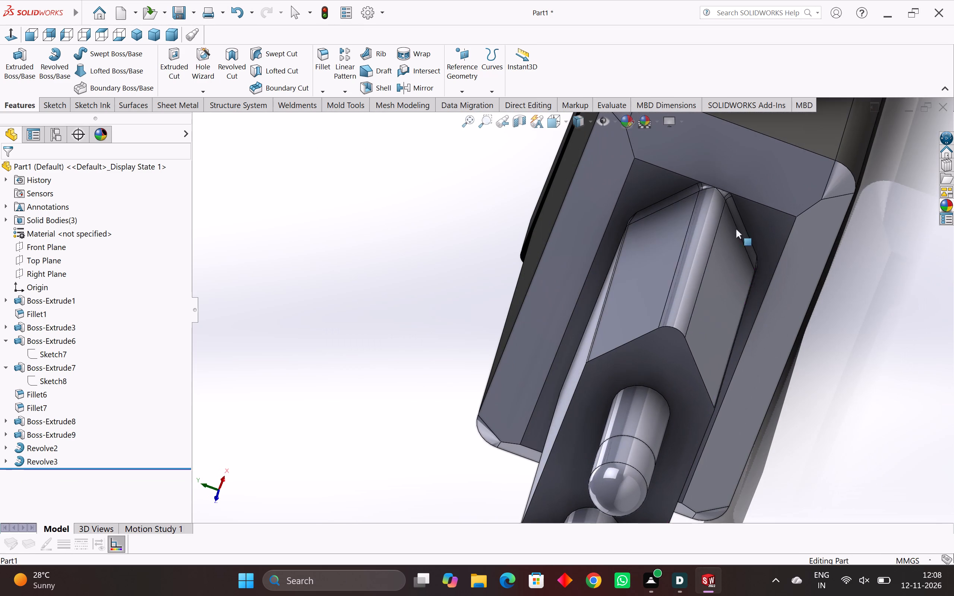
{"action": "right_click", "coordinate": [670, 202]}
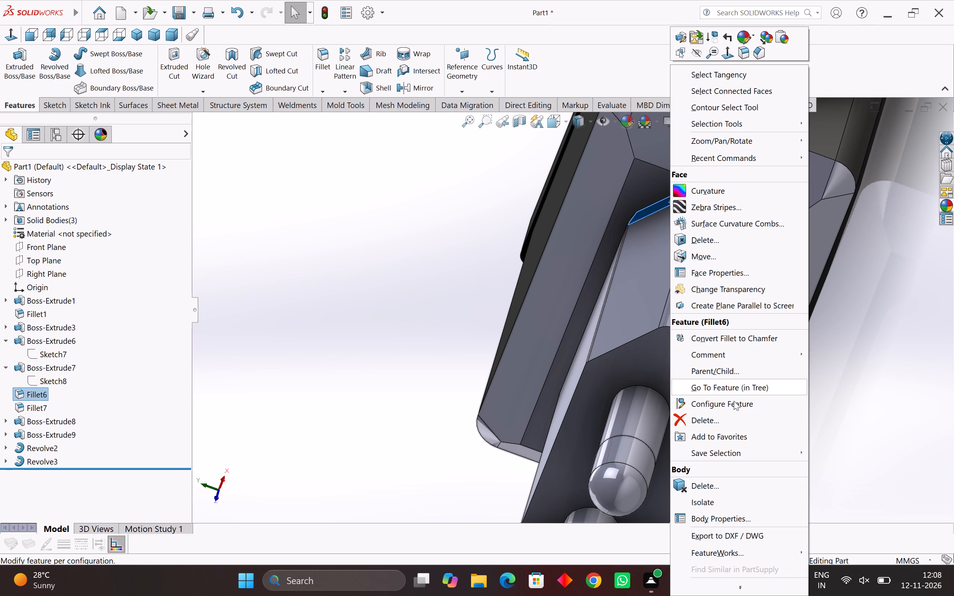
{"action": "left_click", "coordinate": [683, 35]}
{"action": "middle_click_drag", "start_coordinate": [611, 270], "coordinate": [658, 268]}
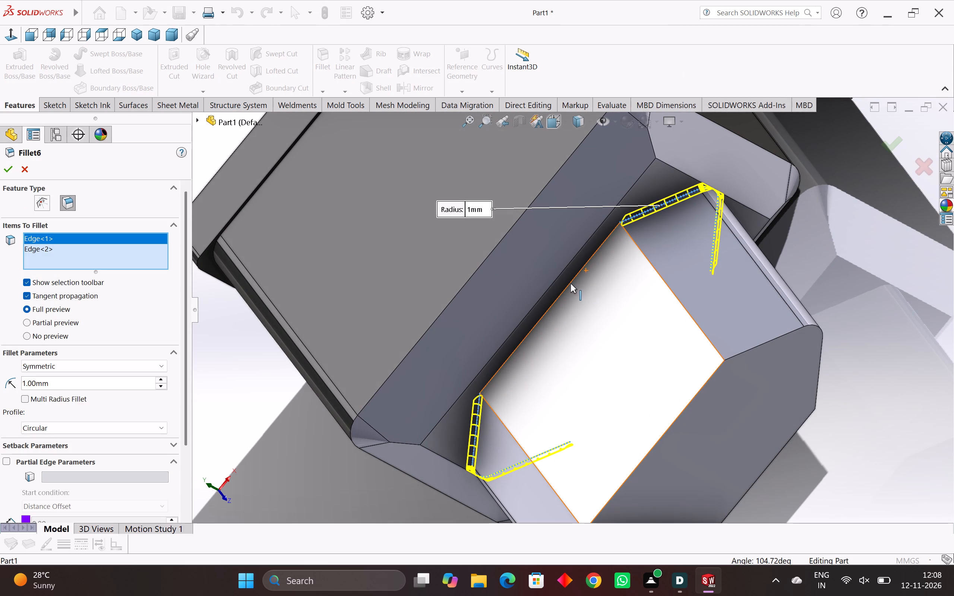
{"action": "left_click", "coordinate": [571, 283]}
{"action": "middle_click_drag", "start_coordinate": [599, 295], "coordinate": [528, 290]}
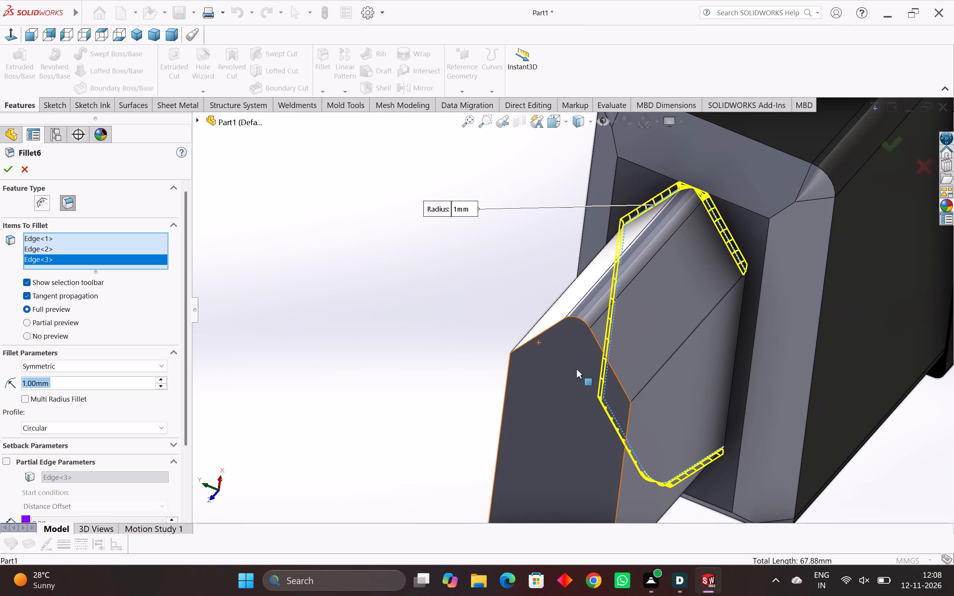
{"action": "left_click", "coordinate": [733, 377]}
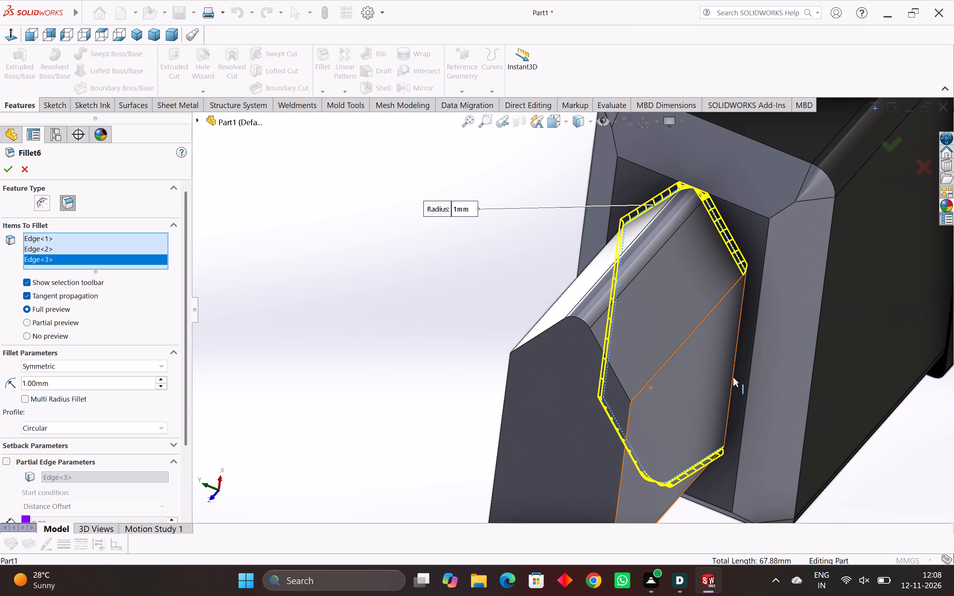
{"action": "middle_click_drag", "start_coordinate": [733, 377], "coordinate": [751, 386]}
{"action": "scroll", "coordinate": [751, 386], "scroll_direction": "down", "scroll_amount": 3}
{"action": "middle_click_drag", "start_coordinate": [657, 382], "coordinate": [689, 381]}
{"action": "scroll", "coordinate": [689, 381], "scroll_direction": "down", "scroll_amount": 1}
{"action": "left_click", "coordinate": [10, 168]}
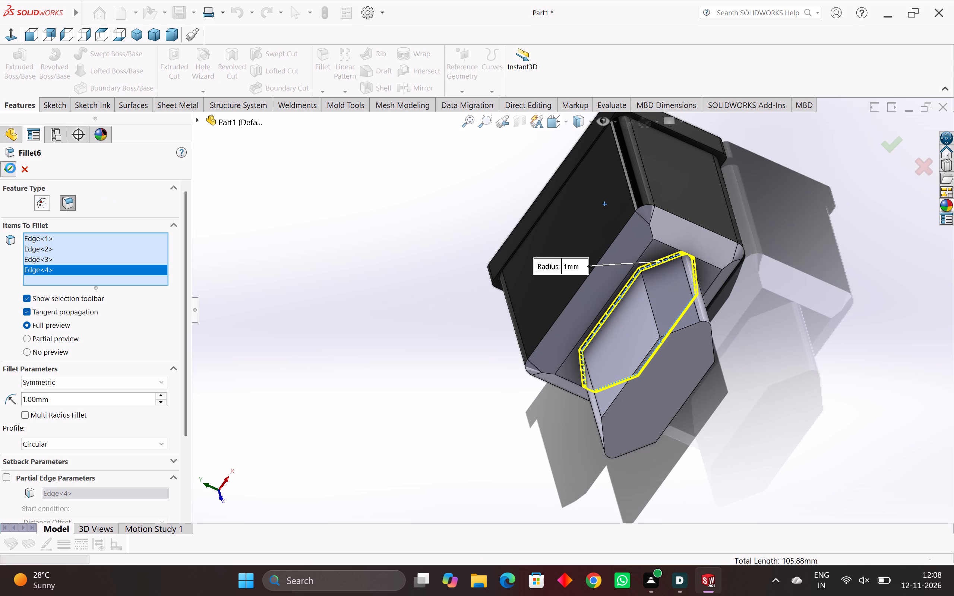
Examine the fillet around the pin block's base, including its corners and long edges, from several angles.
{"action": "middle_click_drag", "start_coordinate": [555, 267], "coordinate": [591, 258]}
{"action": "scroll", "coordinate": [591, 258], "scroll_direction": "down", "scroll_amount": 3}
{"action": "scroll", "coordinate": [603, 303], "scroll_direction": "up", "scroll_amount": 5}
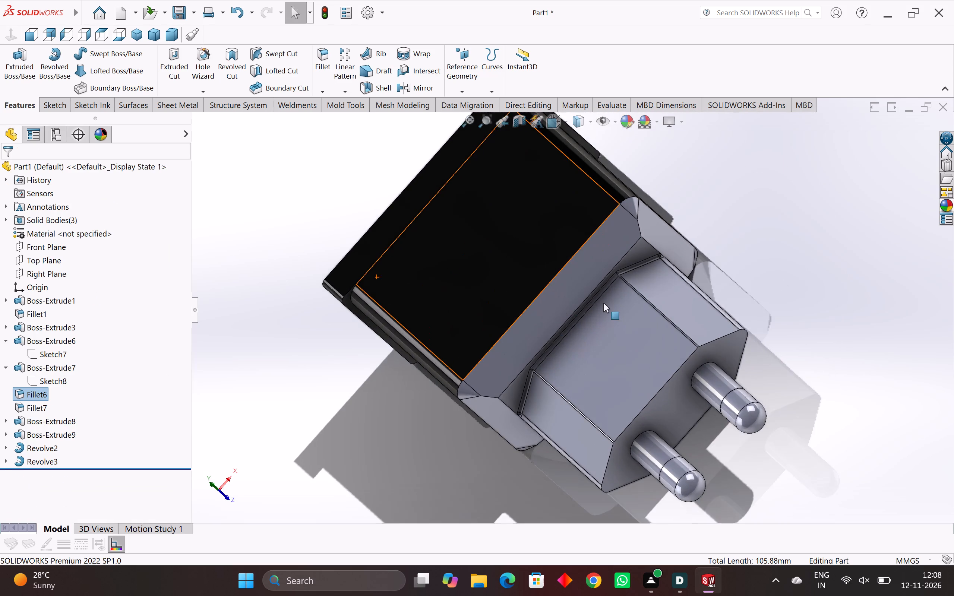
{"action": "middle_click_drag", "start_coordinate": [603, 303], "coordinate": [542, 307]}
{"action": "scroll", "coordinate": [589, 332], "scroll_direction": "up", "scroll_amount": 4}
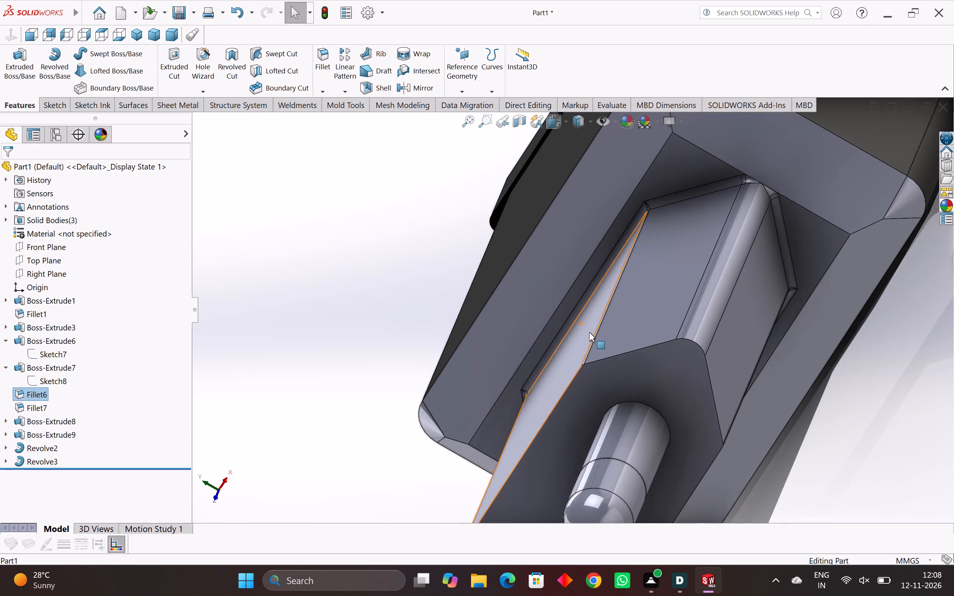
{"action": "middle_click_drag", "start_coordinate": [589, 332], "coordinate": [614, 301]}
{"action": "scroll", "coordinate": [610, 300], "scroll_direction": "up", "scroll_amount": 4}
{"action": "middle_click_drag", "start_coordinate": [610, 300], "coordinate": [596, 299]}
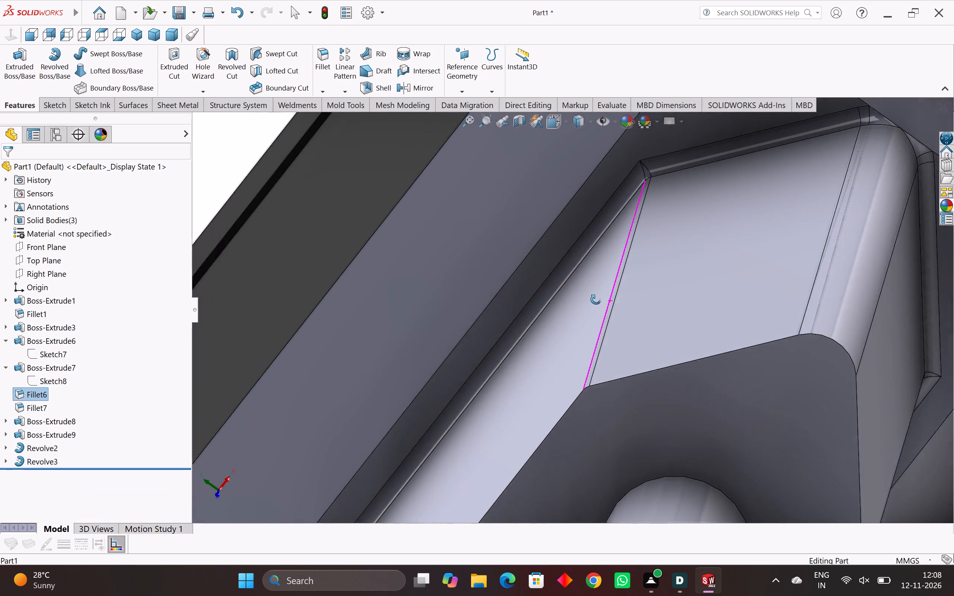
{"action": "middle_click_drag", "start_coordinate": [596, 299], "coordinate": [585, 298]}
{"action": "scroll", "coordinate": [585, 298], "scroll_direction": "down", "scroll_amount": 5}
{"action": "middle_click_drag", "start_coordinate": [585, 298], "coordinate": [618, 321]}
{"action": "scroll", "coordinate": [618, 321], "scroll_direction": "up", "scroll_amount": 5}
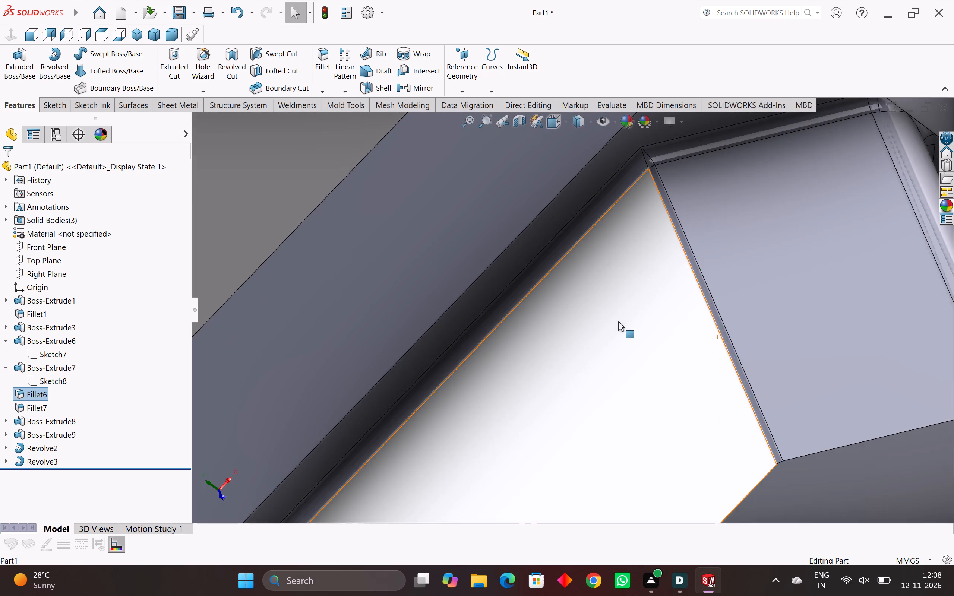
{"action": "middle_click_drag", "start_coordinate": [618, 321], "coordinate": [589, 311]}
{"action": "scroll", "coordinate": [589, 311], "scroll_direction": "down", "scroll_amount": 4}
{"action": "middle_click_drag", "start_coordinate": [590, 311], "coordinate": [629, 313]}
{"action": "scroll", "coordinate": [629, 313], "scroll_direction": "down", "scroll_amount": 4}
Sketch a centre rectangle about 25 by 12 mm on the housing's narrow side face, centred on its lengthwise midline.
{"action": "middle_click_drag", "start_coordinate": [634, 326], "coordinate": [596, 371]}
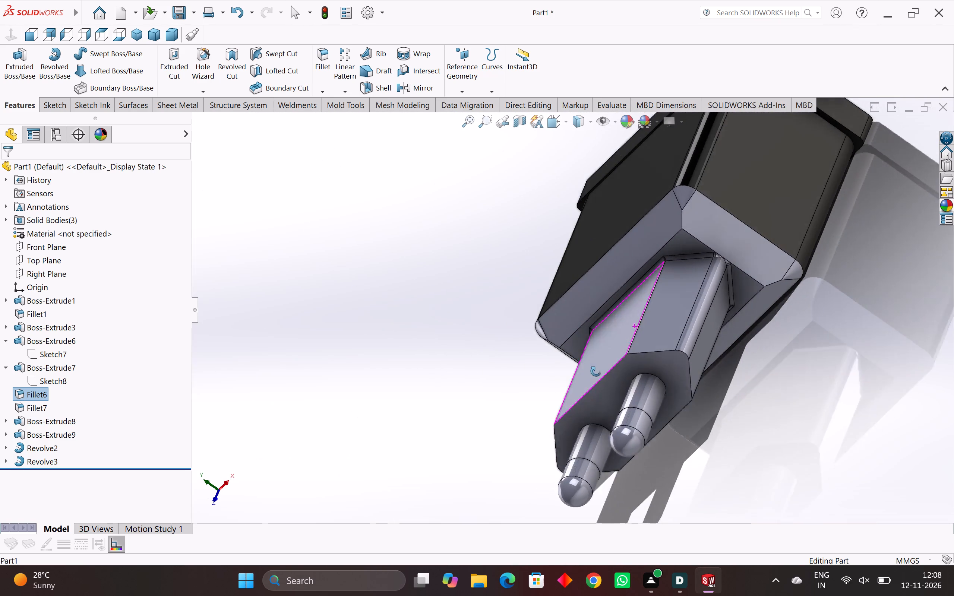
{"action": "middle_click_drag", "start_coordinate": [596, 371], "coordinate": [598, 373]}
{"action": "scroll", "coordinate": [601, 376], "scroll_direction": "down", "scroll_amount": 1}
{"action": "scroll", "coordinate": [732, 286], "scroll_direction": "down", "scroll_amount": 3}
{"action": "middle_click_drag", "start_coordinate": [677, 283], "coordinate": [639, 387]}
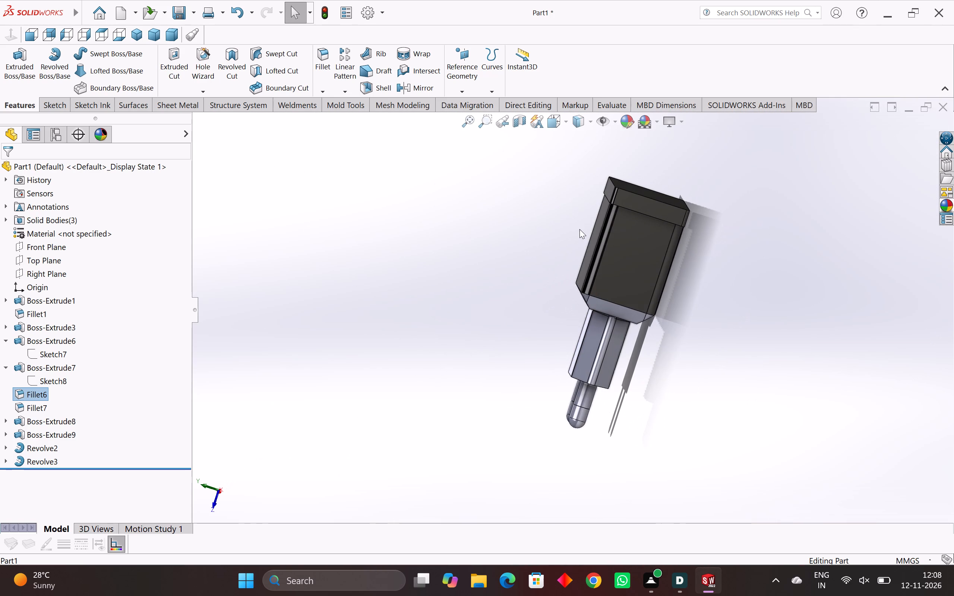
{"action": "left_click", "coordinate": [650, 246]}
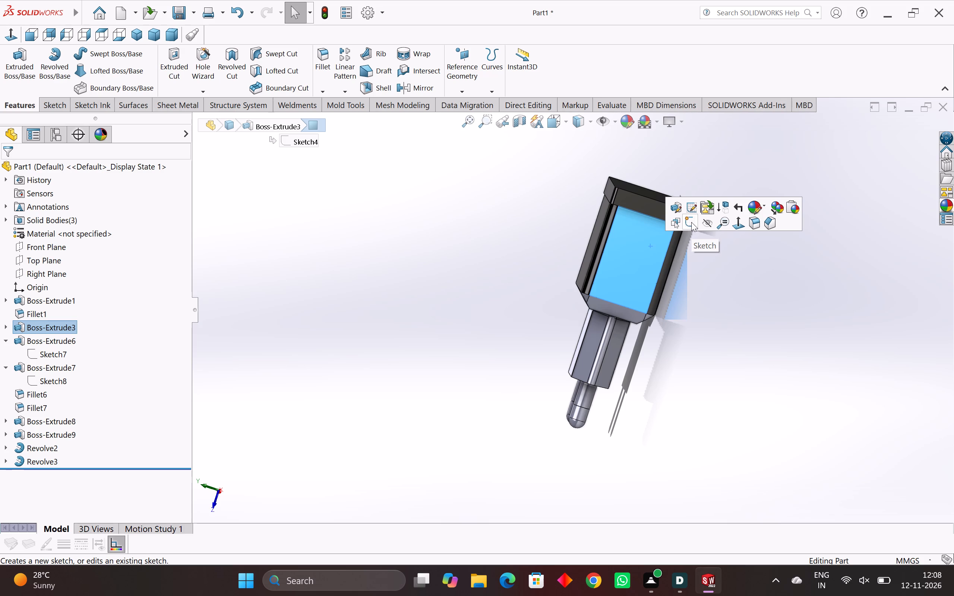
{"action": "left_click", "coordinate": [691, 220]}
{"action": "left_click", "coordinate": [837, 225]}
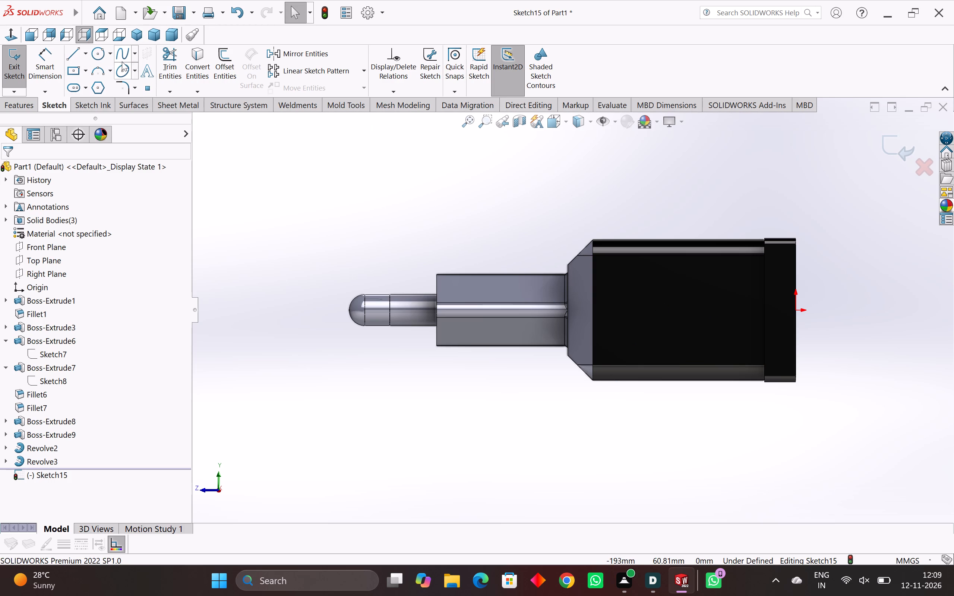
{"action": "right_click", "coordinate": [632, 293]}
{"action": "left_click", "coordinate": [556, 196]}
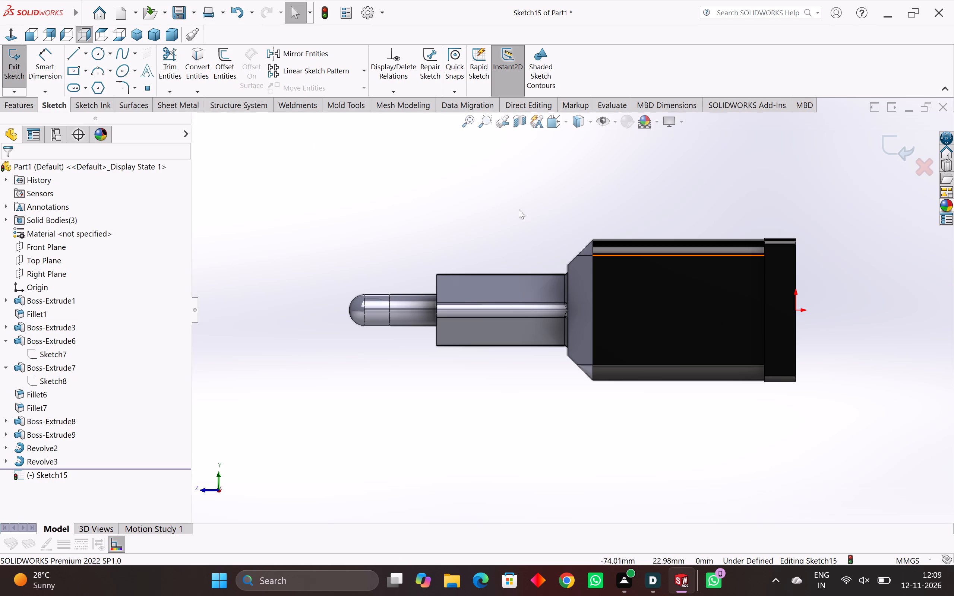
{"action": "left_click", "coordinate": [76, 70]}
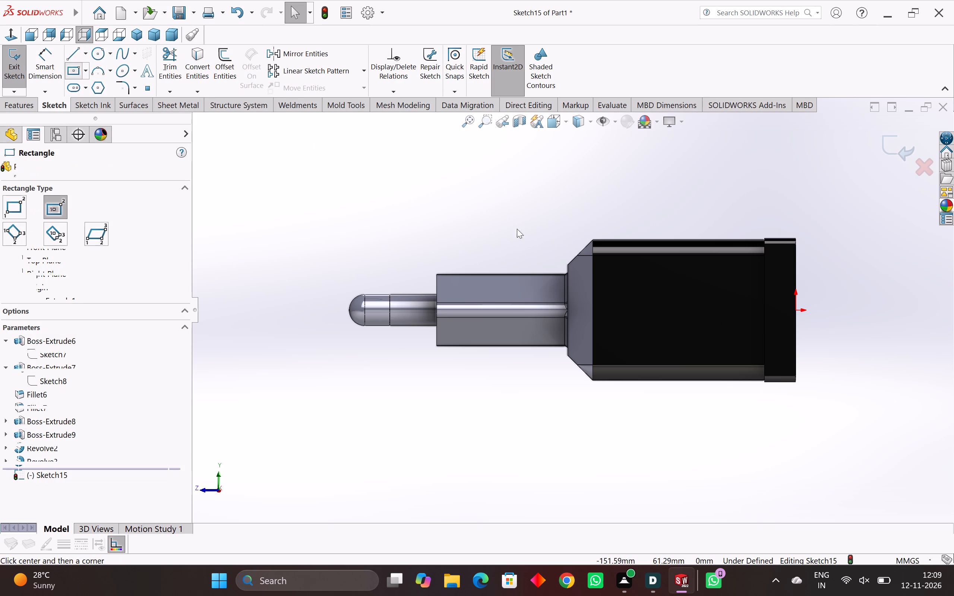
{"action": "left_click", "coordinate": [685, 309]}
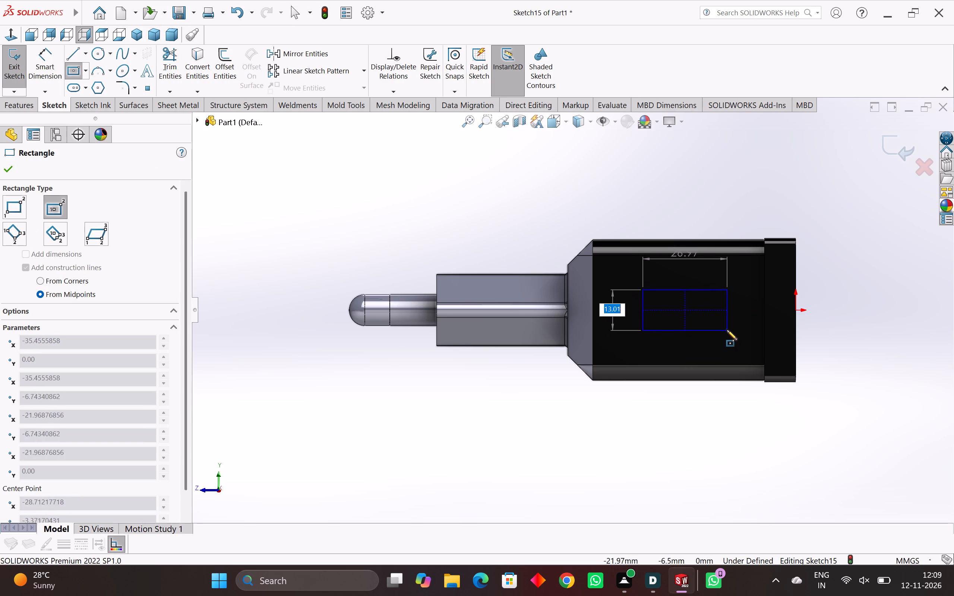
{"action": "left_click", "coordinate": [724, 329]}
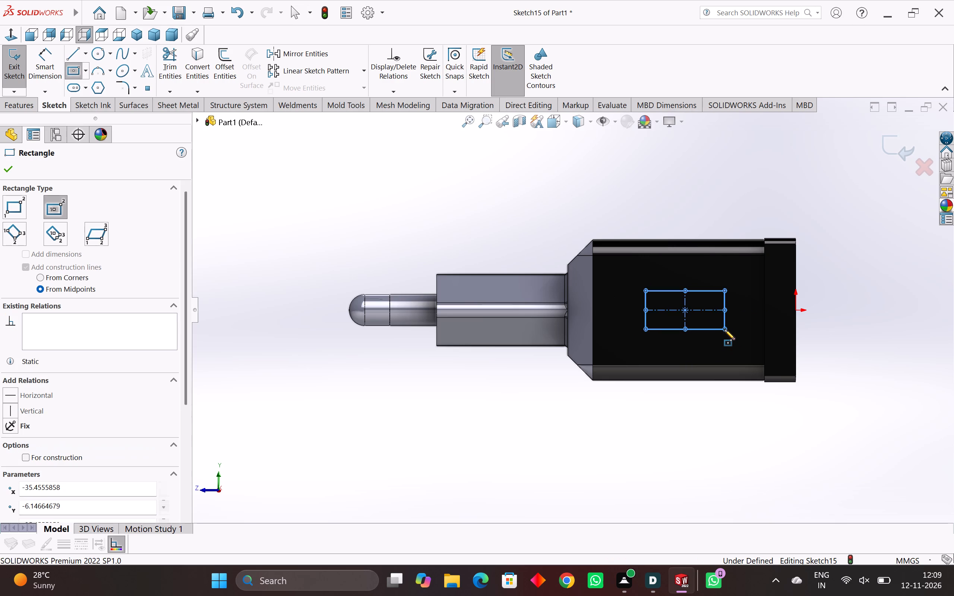
{"action": "key", "text": "Escape"}
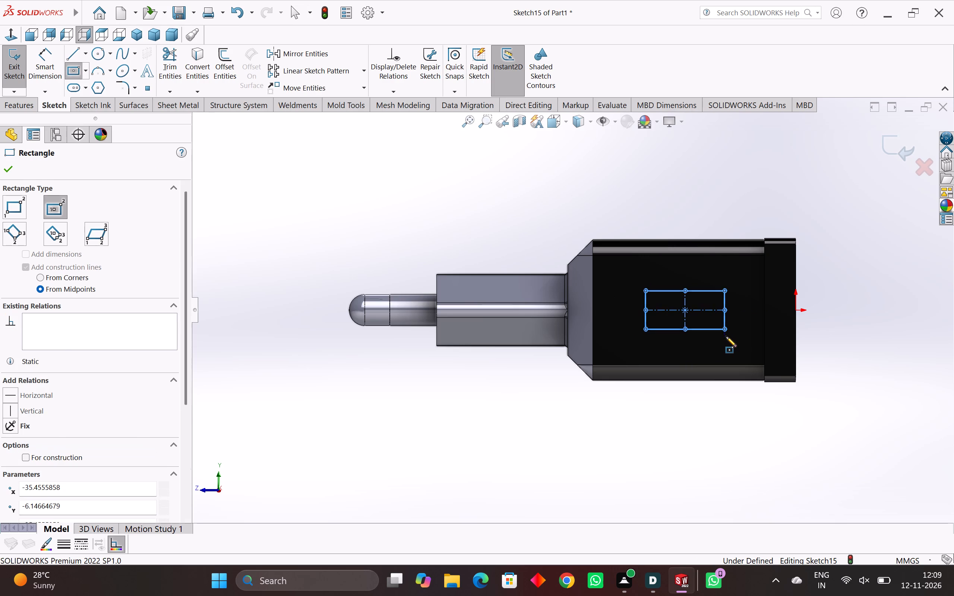
{"action": "key", "text": "Escape"}
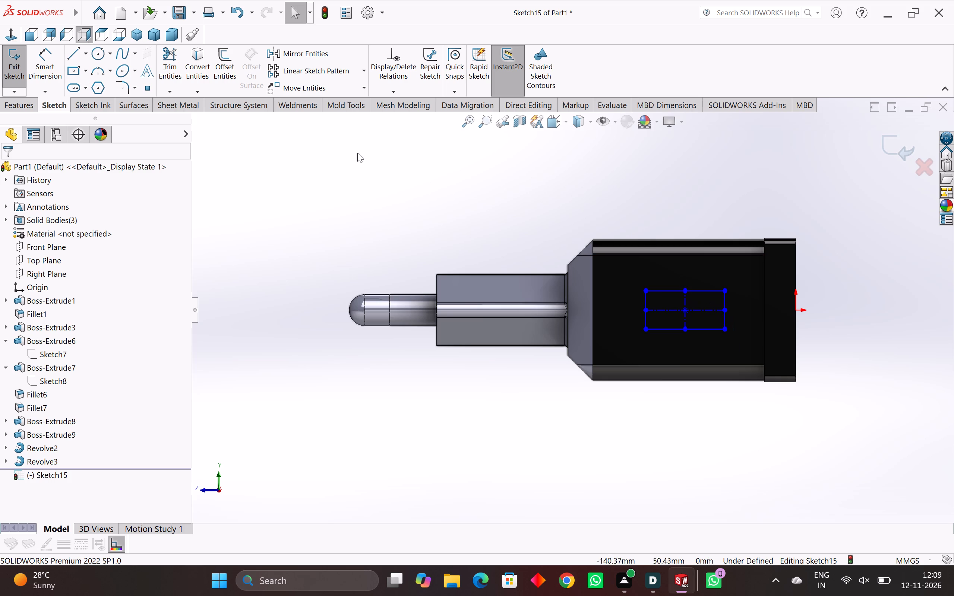
Dimension the rectangle's nearer short edge 18 mm from the housing's end face opposite the pins.
{"action": "left_click", "coordinate": [51, 52]}
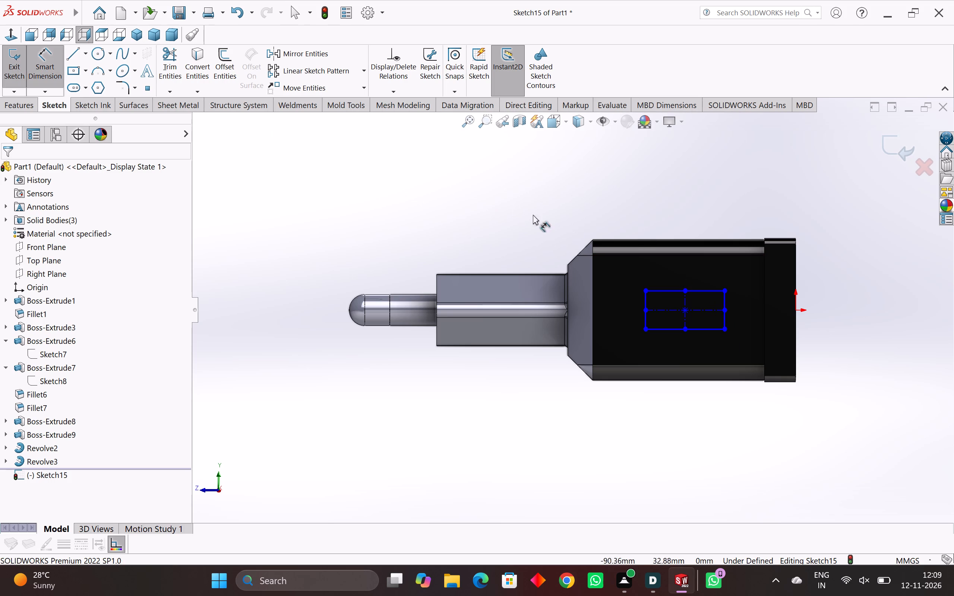
{"action": "left_click", "coordinate": [795, 327]}
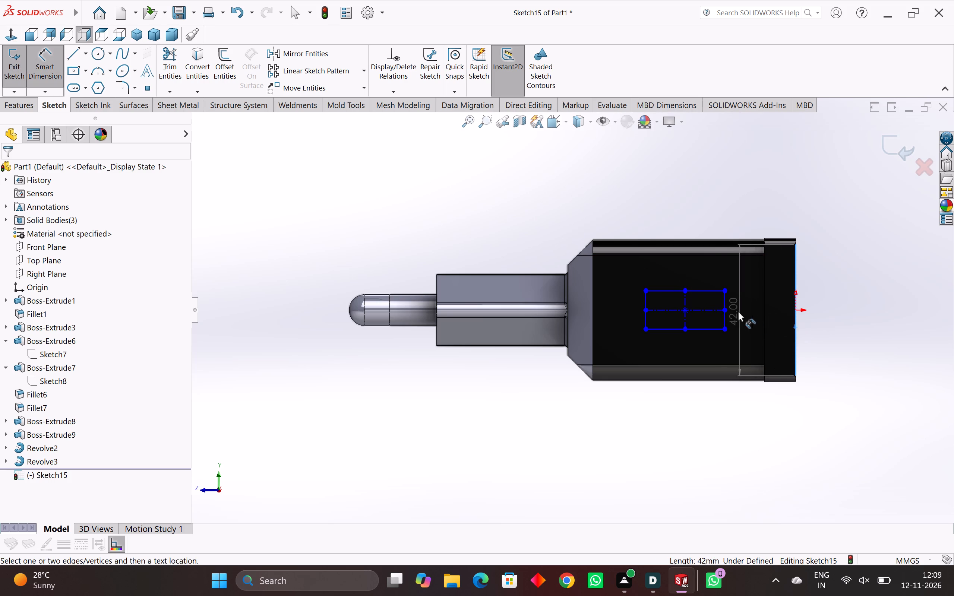
{"action": "left_click", "coordinate": [725, 318]}
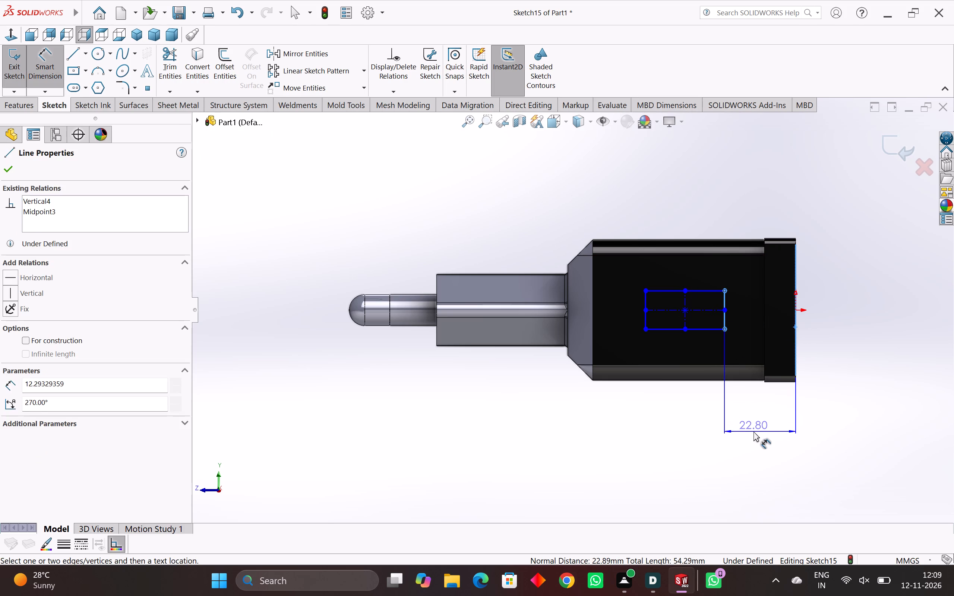
{"action": "left_click", "coordinate": [754, 431]}
{"action": "type", "text": "18"}
{"action": "key", "text": "Return"}
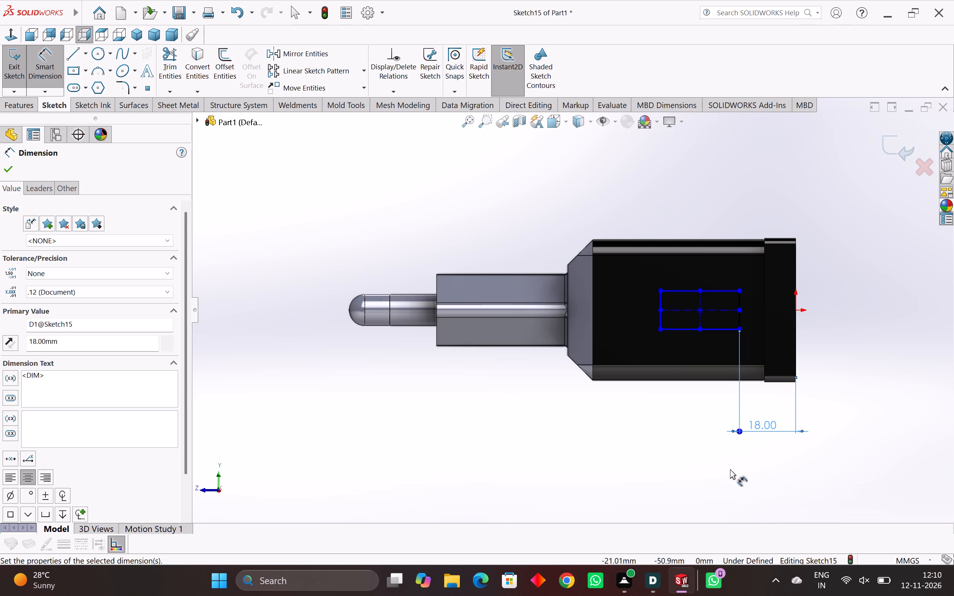
{"action": "scroll", "coordinate": [750, 328], "scroll_direction": "up", "scroll_amount": 5}
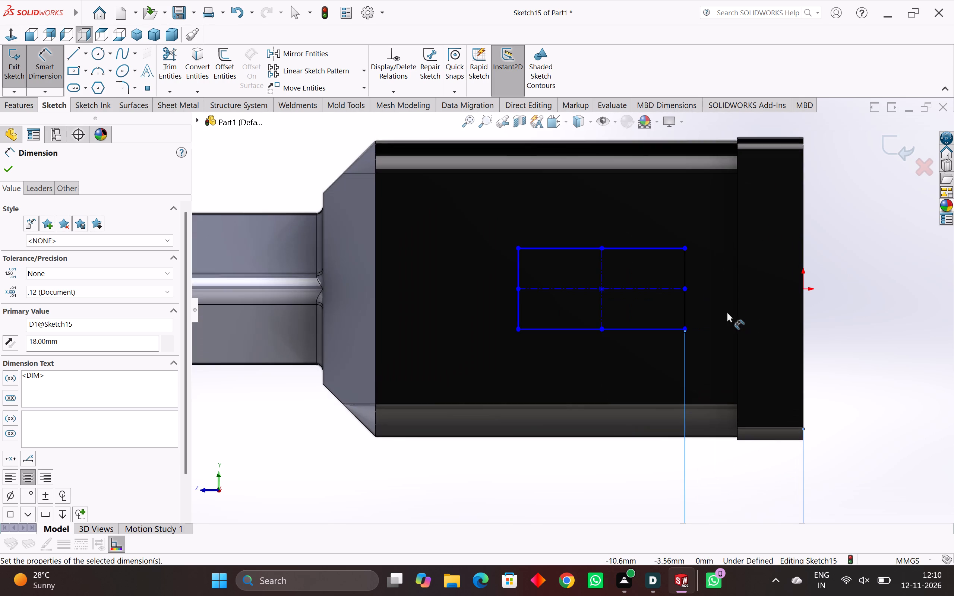
{"action": "scroll", "coordinate": [727, 312], "scroll_direction": "down", "scroll_amount": 3}
{"action": "left_click", "coordinate": [740, 187]}
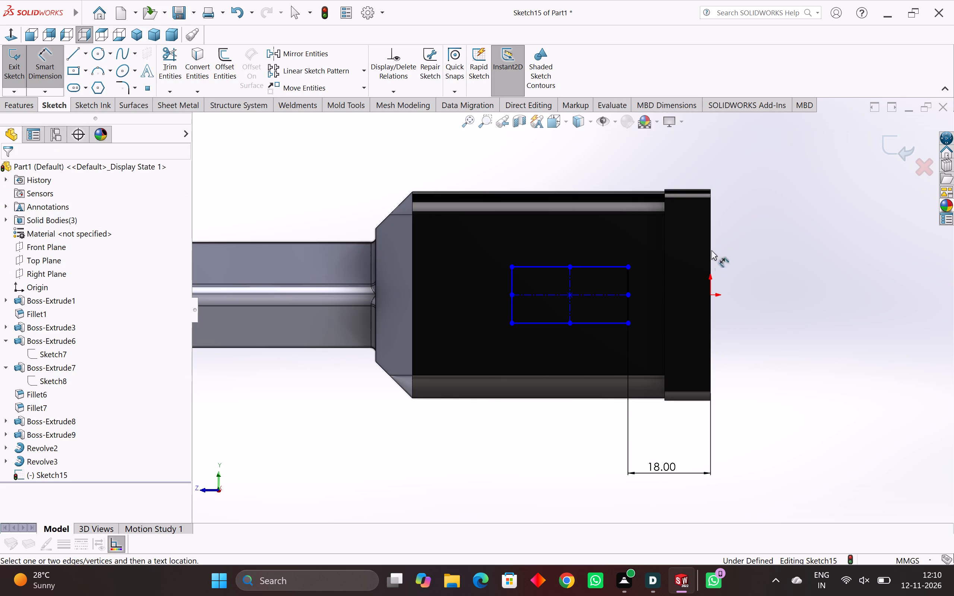
Dimension the rectangle's long side to 30 mm.
{"action": "scroll", "coordinate": [649, 289], "scroll_direction": "up", "scroll_amount": 1}
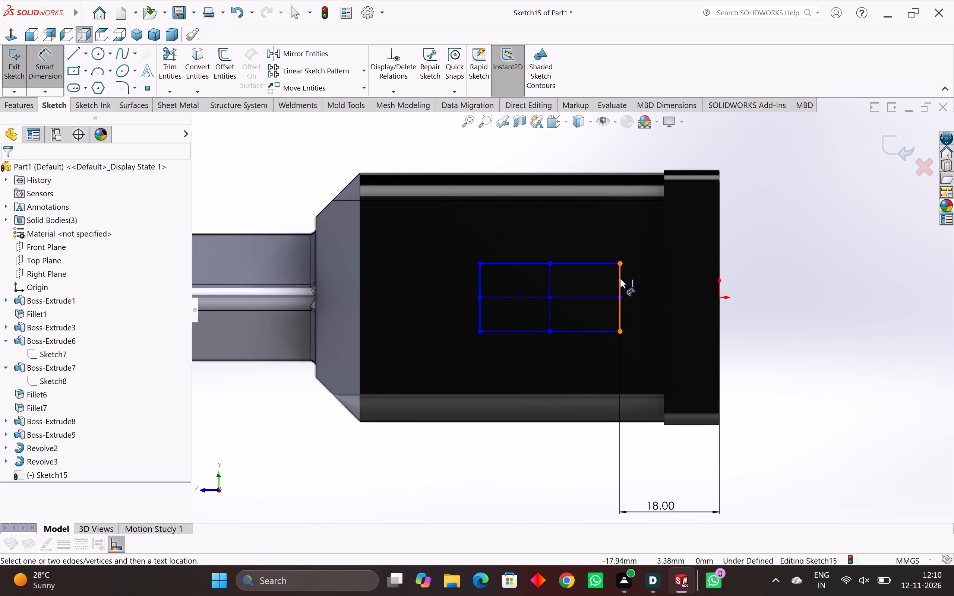
{"action": "left_click", "coordinate": [743, 67]}
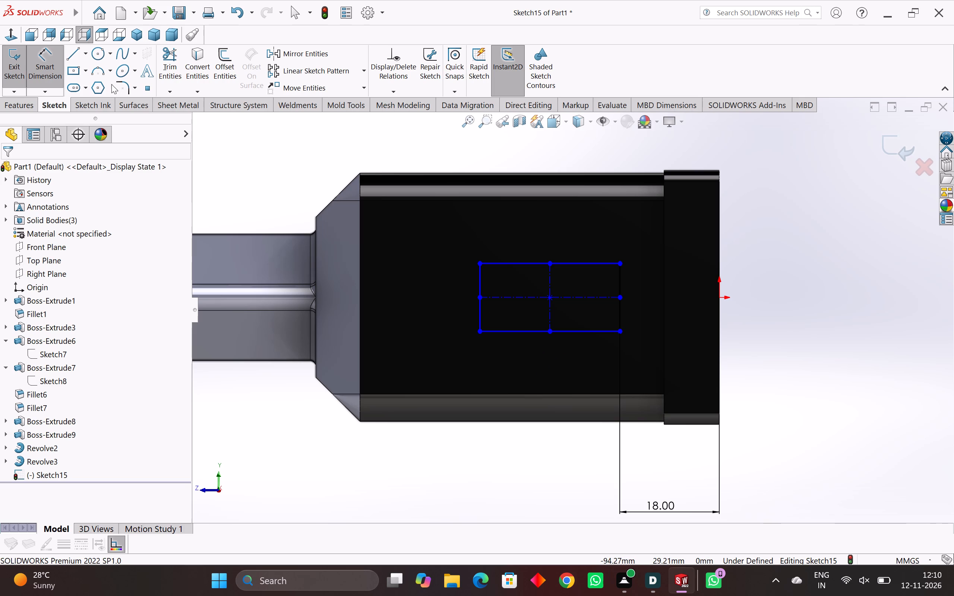
{"action": "left_click", "coordinate": [510, 332]}
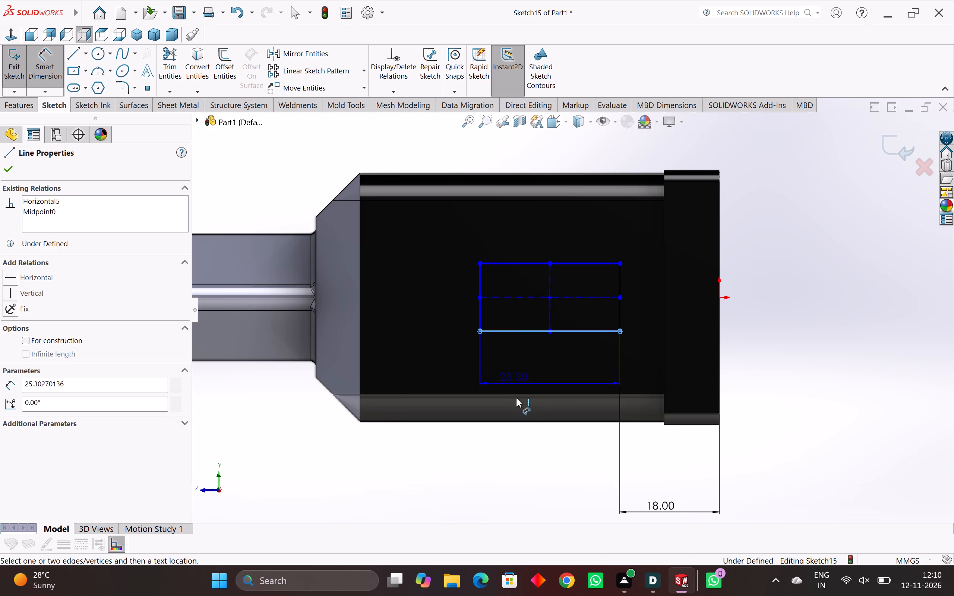
{"action": "left_click", "coordinate": [532, 454]}
{"action": "type", "text": "30"}
{"action": "key", "text": "Return"}
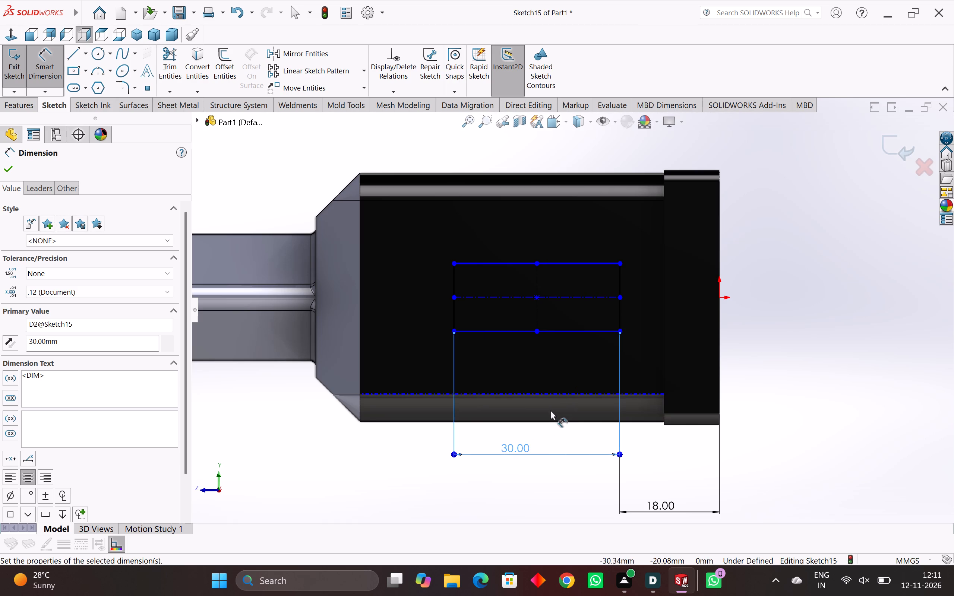
Examine the rectangle's placement on the housing's side face and the surrounding plug geometry from several angles.
{"action": "scroll", "coordinate": [524, 465], "scroll_direction": "down", "scroll_amount": 1}
{"action": "middle_click_drag", "start_coordinate": [524, 465], "coordinate": [540, 476]}
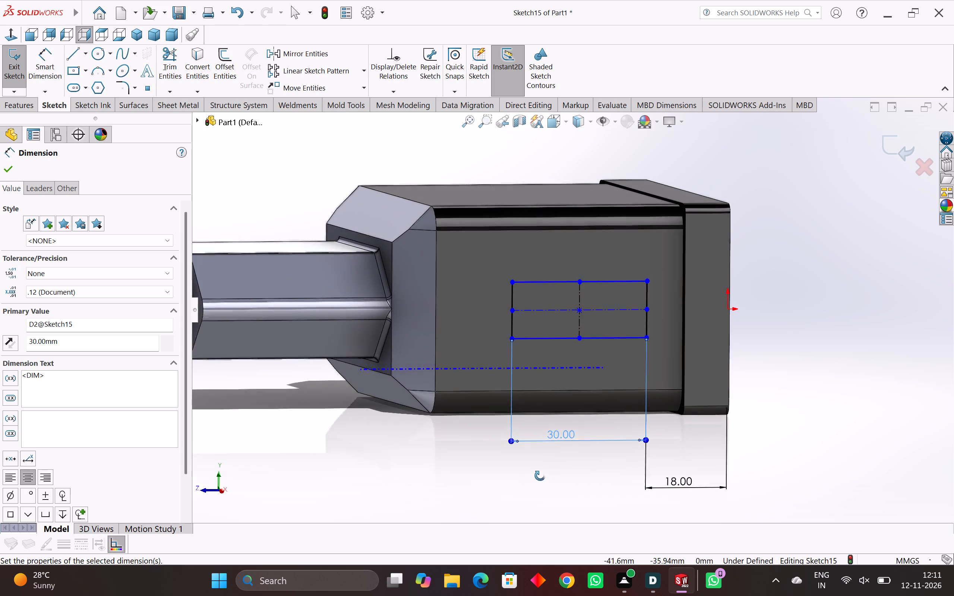
{"action": "middle_click_drag", "start_coordinate": [540, 476], "coordinate": [546, 484]}
{"action": "left_click", "coordinate": [711, 167]}
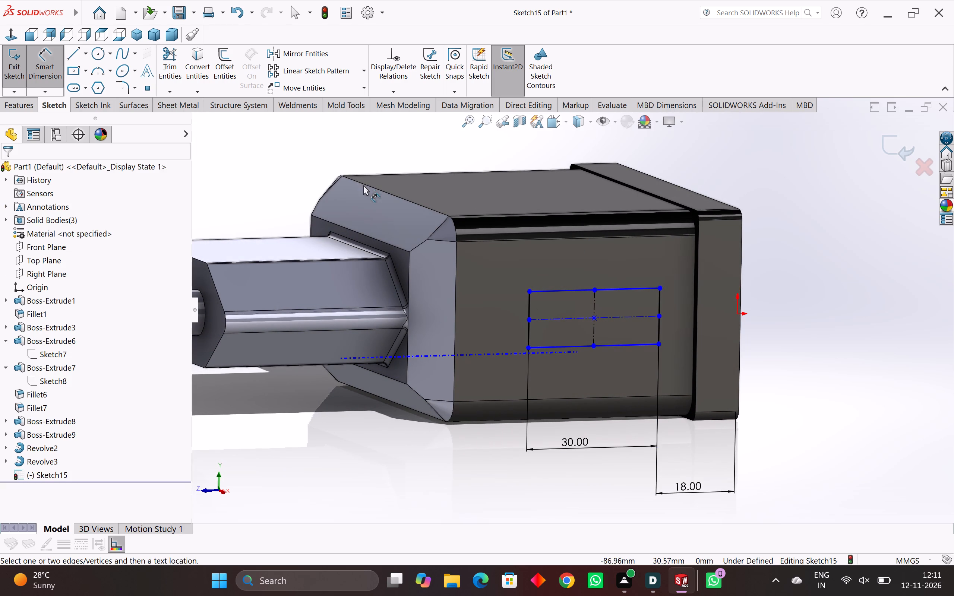
{"action": "scroll", "coordinate": [366, 187], "scroll_direction": "down", "scroll_amount": 1}
{"action": "scroll", "coordinate": [543, 266], "scroll_direction": "up", "scroll_amount": 1}
{"action": "scroll", "coordinate": [586, 293], "scroll_direction": "up", "scroll_amount": 1}
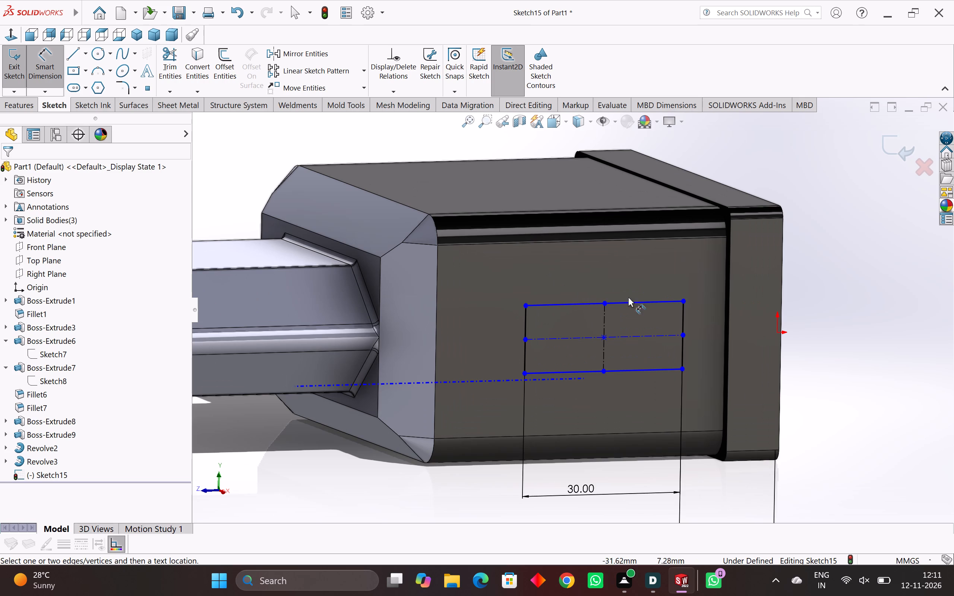
{"action": "left_click", "coordinate": [850, 216]}
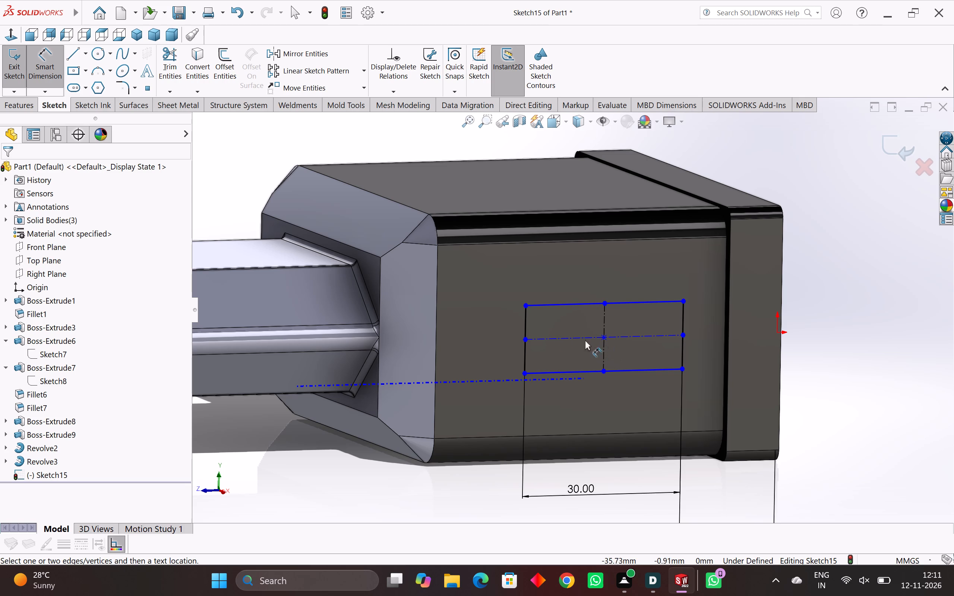
{"action": "middle_click_drag", "start_coordinate": [525, 329], "coordinate": [553, 321]}
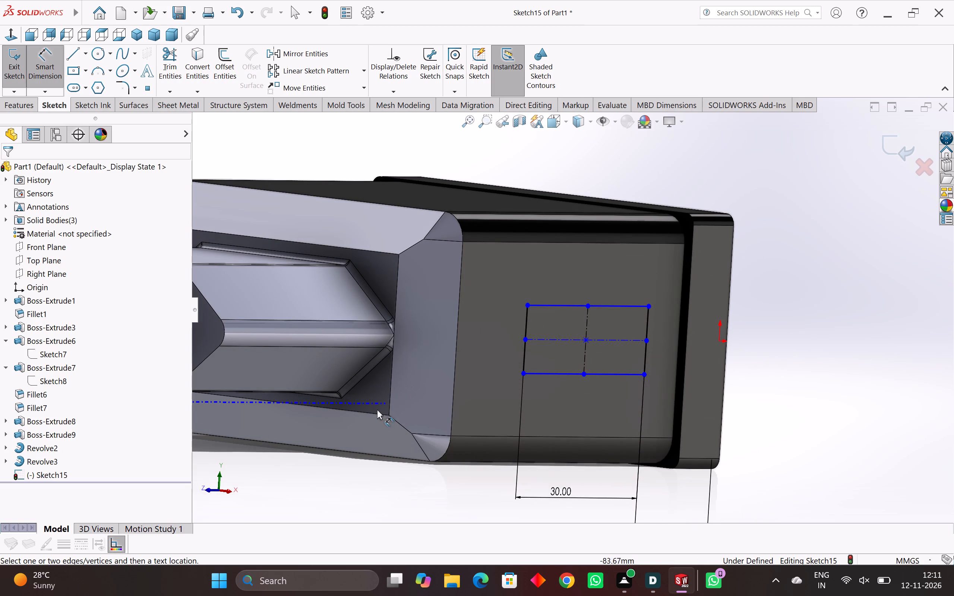
{"action": "left_click", "coordinate": [377, 413]}
{"action": "scroll", "coordinate": [453, 321], "scroll_direction": "down", "scroll_amount": 3}
{"action": "left_click", "coordinate": [722, 203]}
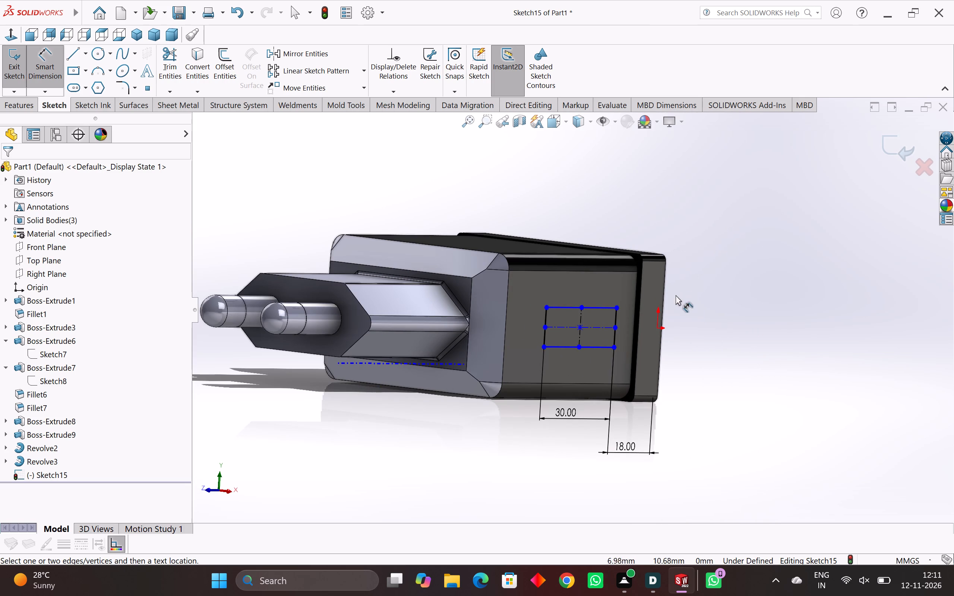
{"action": "middle_click_drag", "start_coordinate": [676, 295], "coordinate": [664, 334]}
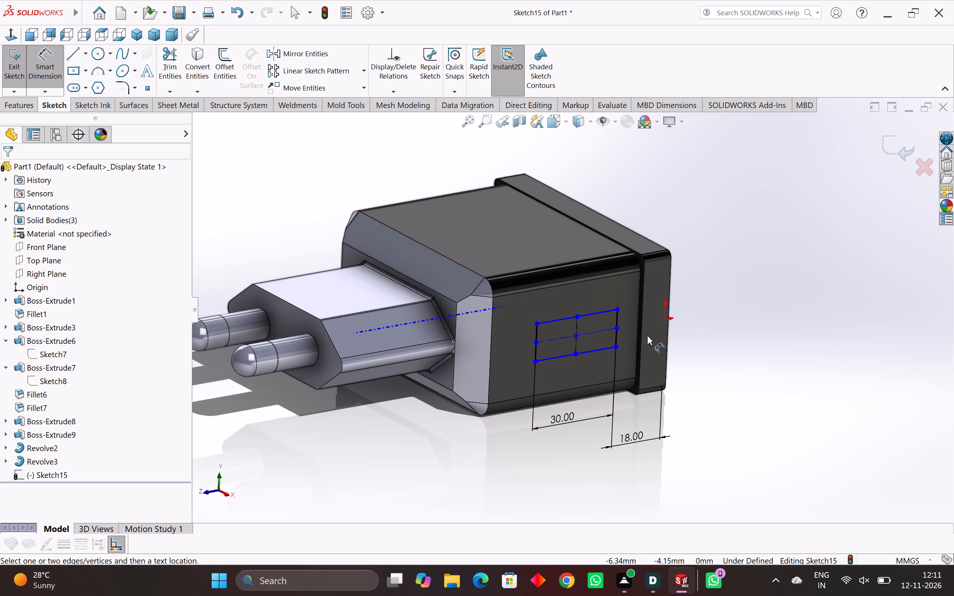
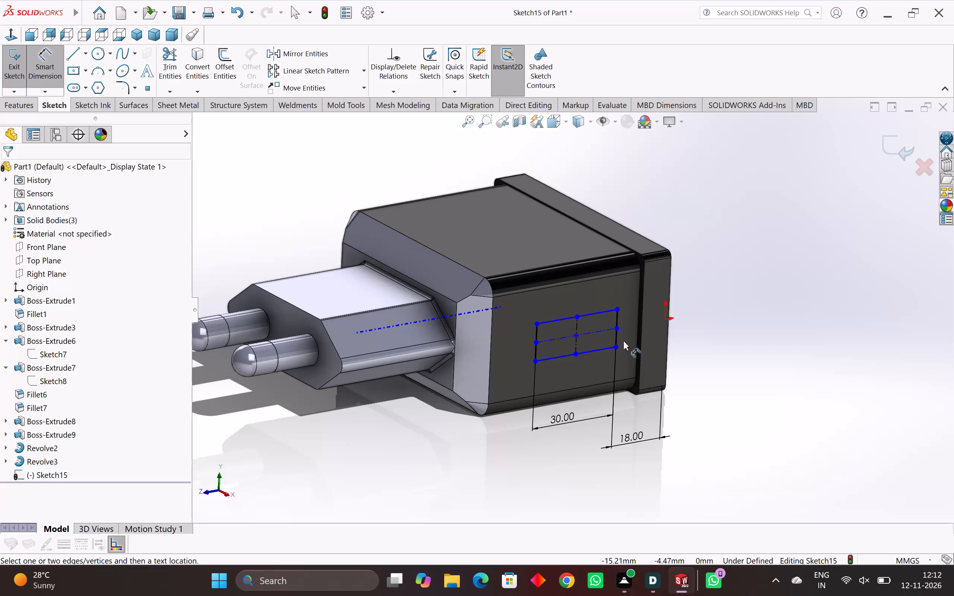
Dimension the rectangle's short side to 13 mm.
{"action": "scroll", "coordinate": [592, 314], "scroll_direction": "up", "scroll_amount": 6}
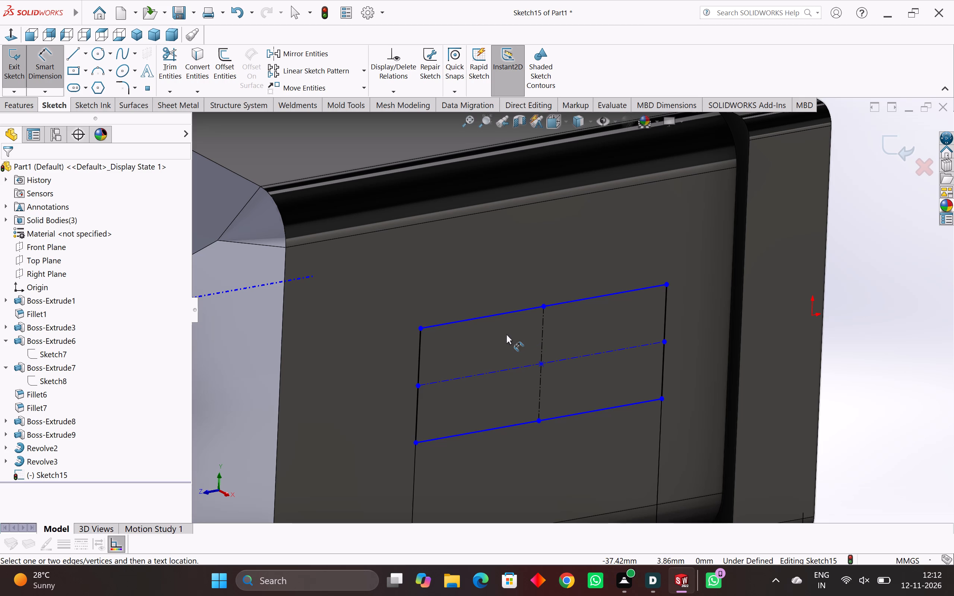
{"action": "scroll", "coordinate": [504, 332], "scroll_direction": "down", "scroll_amount": 2}
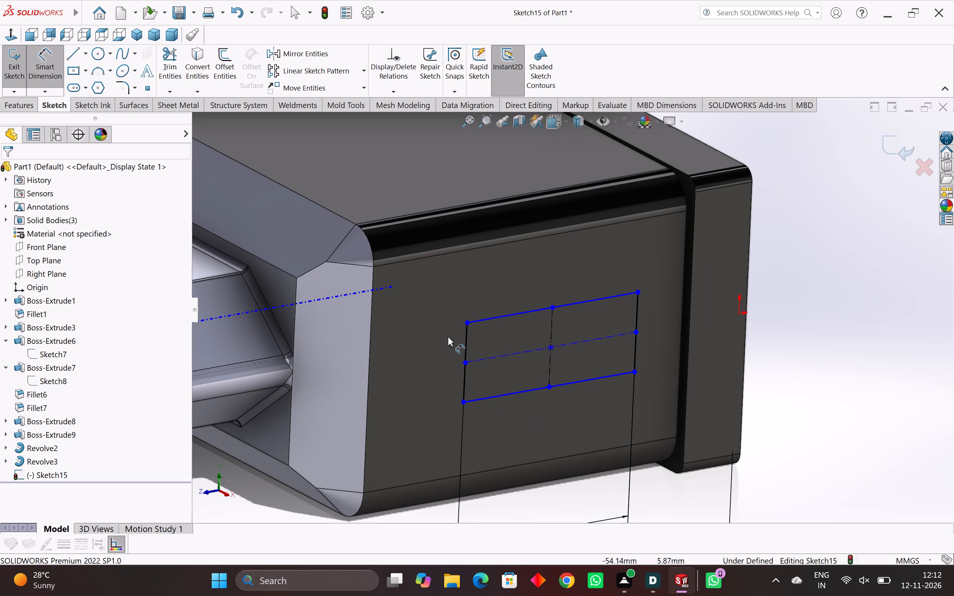
{"action": "left_click", "coordinate": [467, 346]}
{"action": "left_click", "coordinate": [311, 384]}
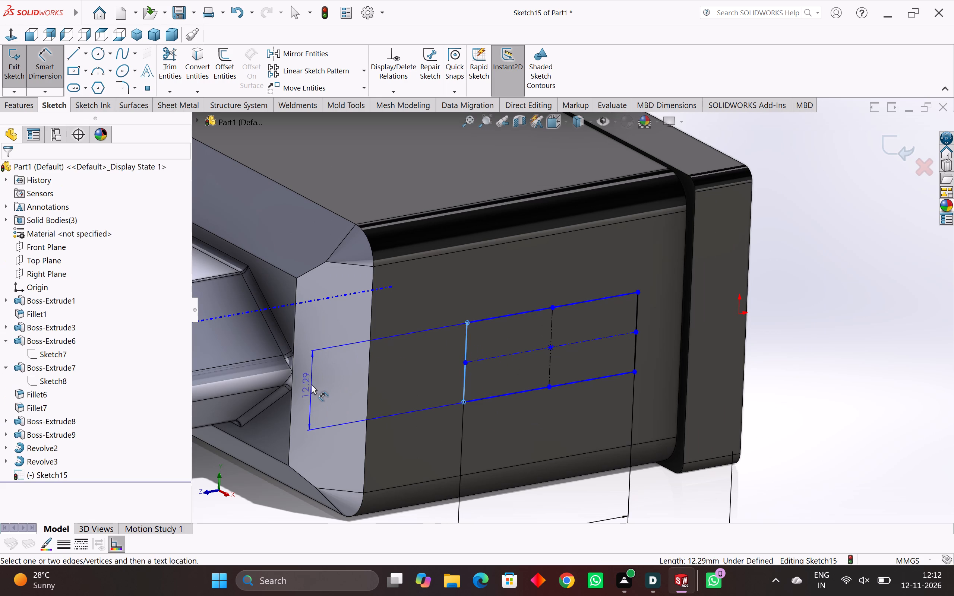
{"action": "type", "text": "13"}
{"action": "key", "text": "Return"}
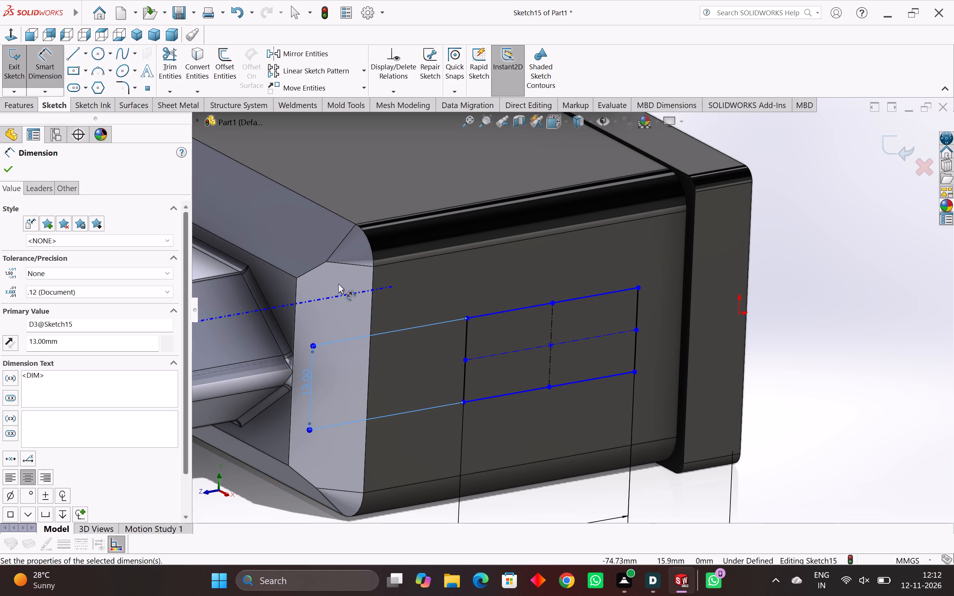
{"action": "scroll", "coordinate": [382, 275], "scroll_direction": "down", "scroll_amount": 3}
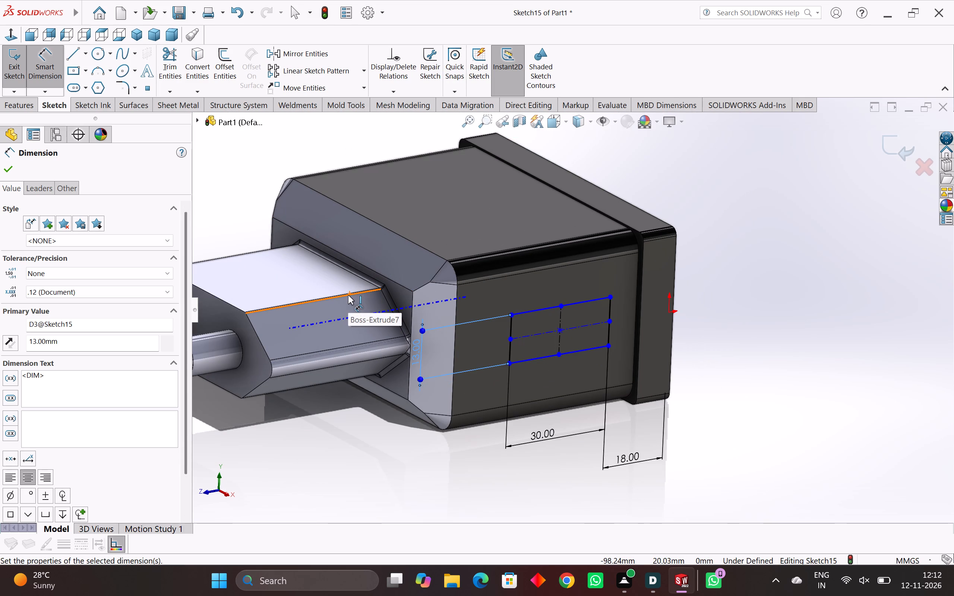
{"action": "left_click", "coordinate": [678, 218]}
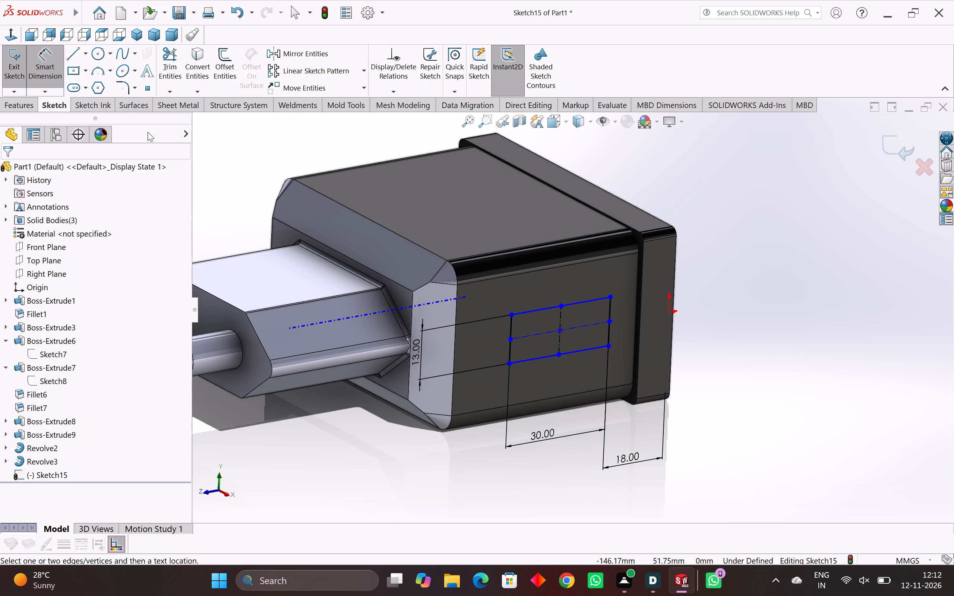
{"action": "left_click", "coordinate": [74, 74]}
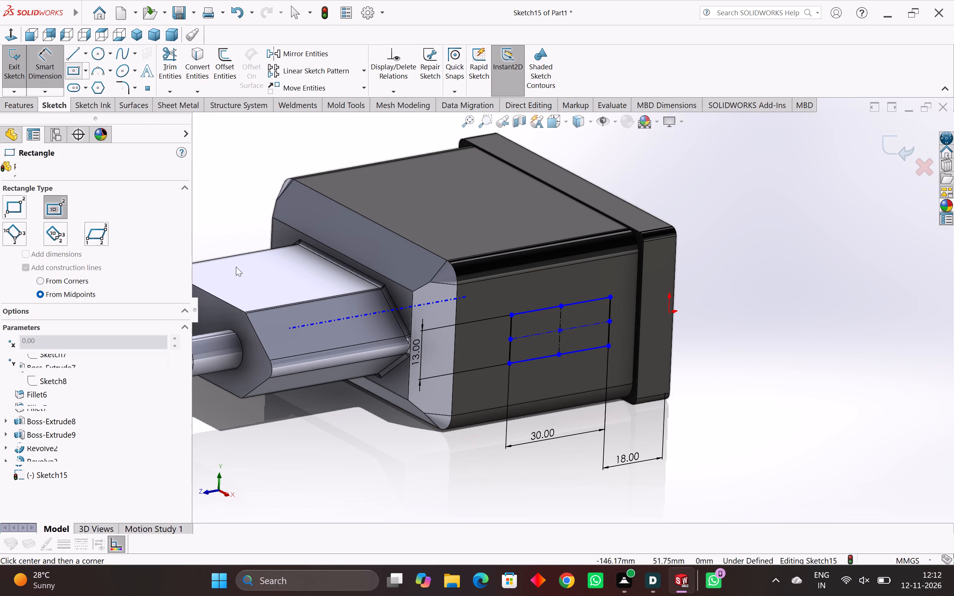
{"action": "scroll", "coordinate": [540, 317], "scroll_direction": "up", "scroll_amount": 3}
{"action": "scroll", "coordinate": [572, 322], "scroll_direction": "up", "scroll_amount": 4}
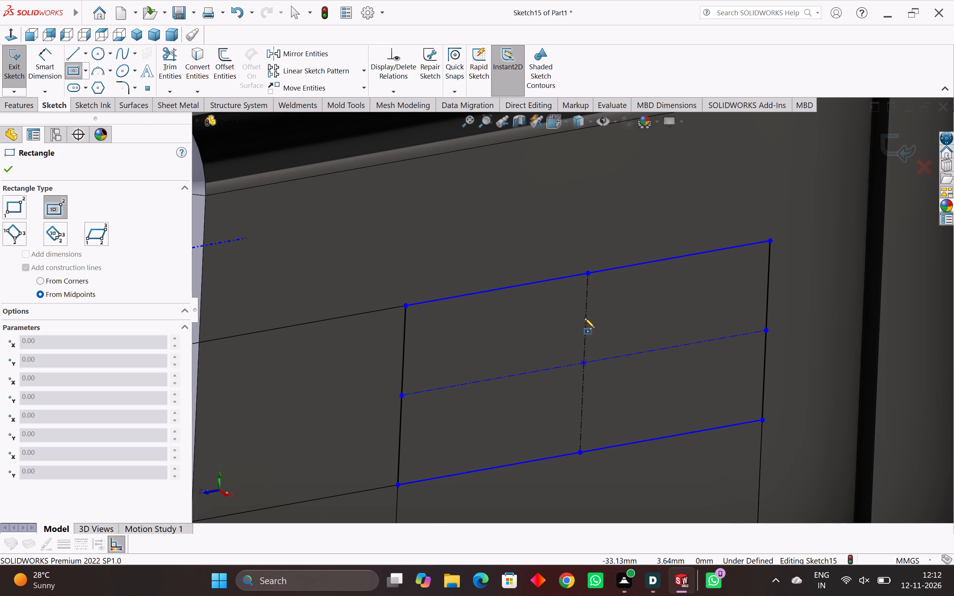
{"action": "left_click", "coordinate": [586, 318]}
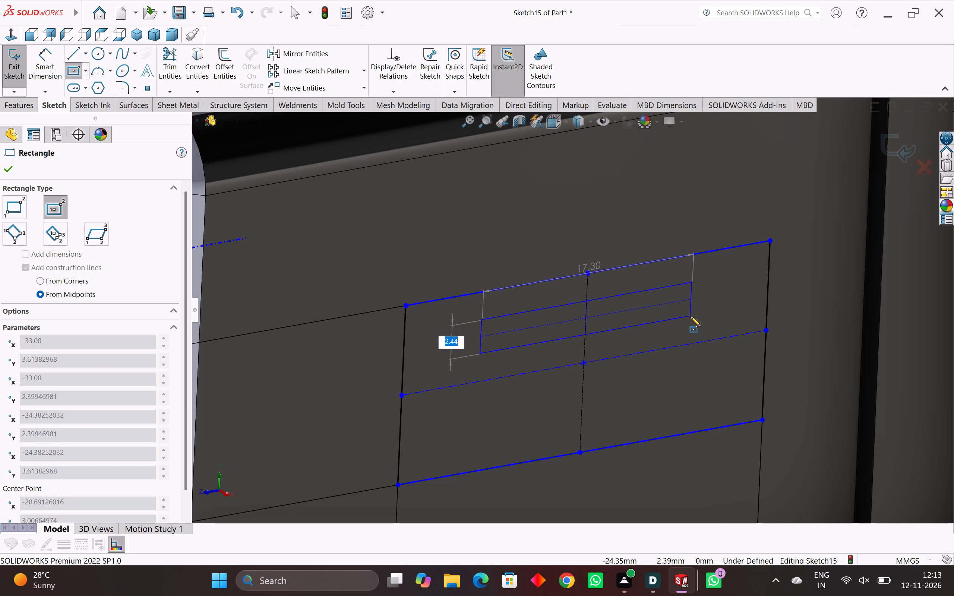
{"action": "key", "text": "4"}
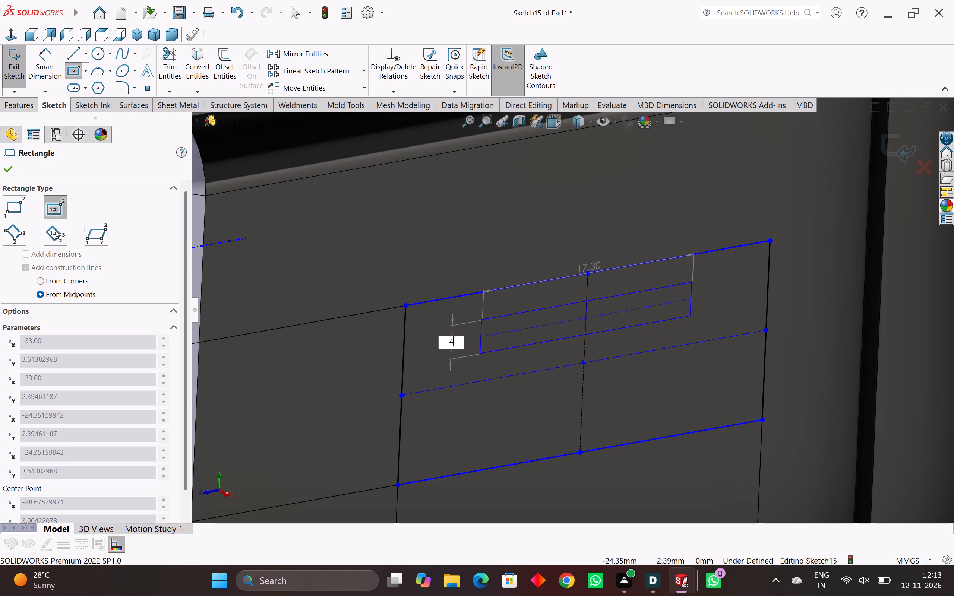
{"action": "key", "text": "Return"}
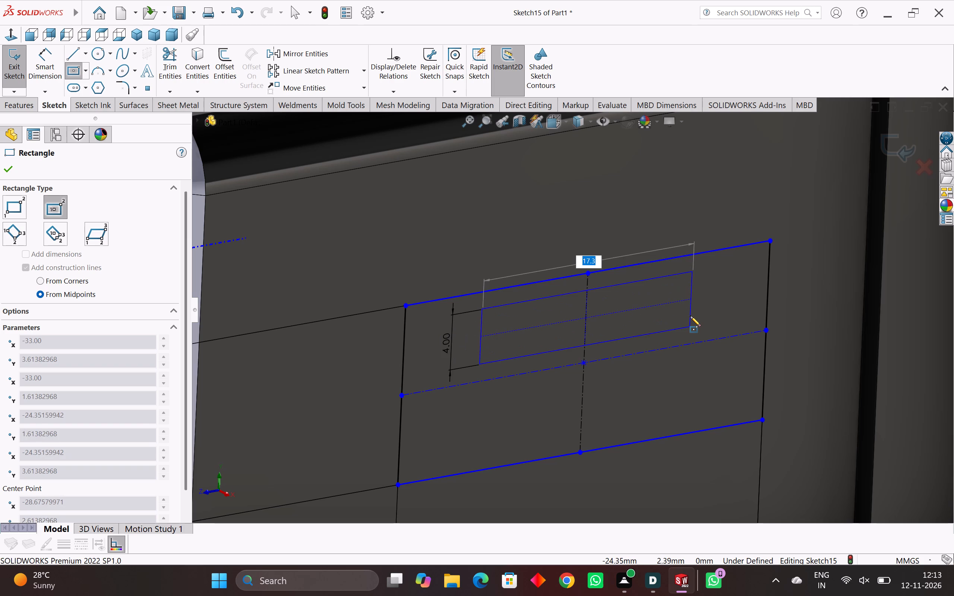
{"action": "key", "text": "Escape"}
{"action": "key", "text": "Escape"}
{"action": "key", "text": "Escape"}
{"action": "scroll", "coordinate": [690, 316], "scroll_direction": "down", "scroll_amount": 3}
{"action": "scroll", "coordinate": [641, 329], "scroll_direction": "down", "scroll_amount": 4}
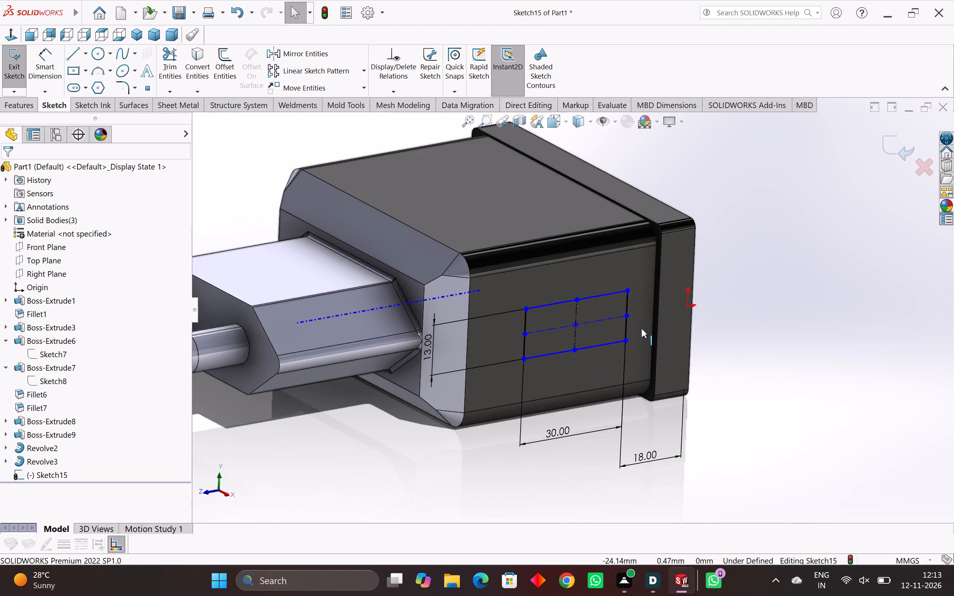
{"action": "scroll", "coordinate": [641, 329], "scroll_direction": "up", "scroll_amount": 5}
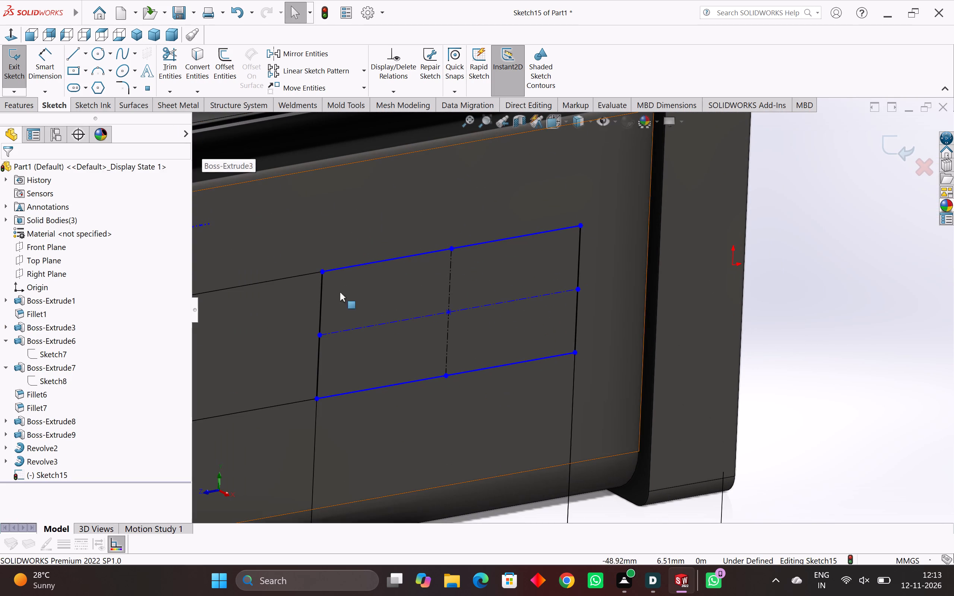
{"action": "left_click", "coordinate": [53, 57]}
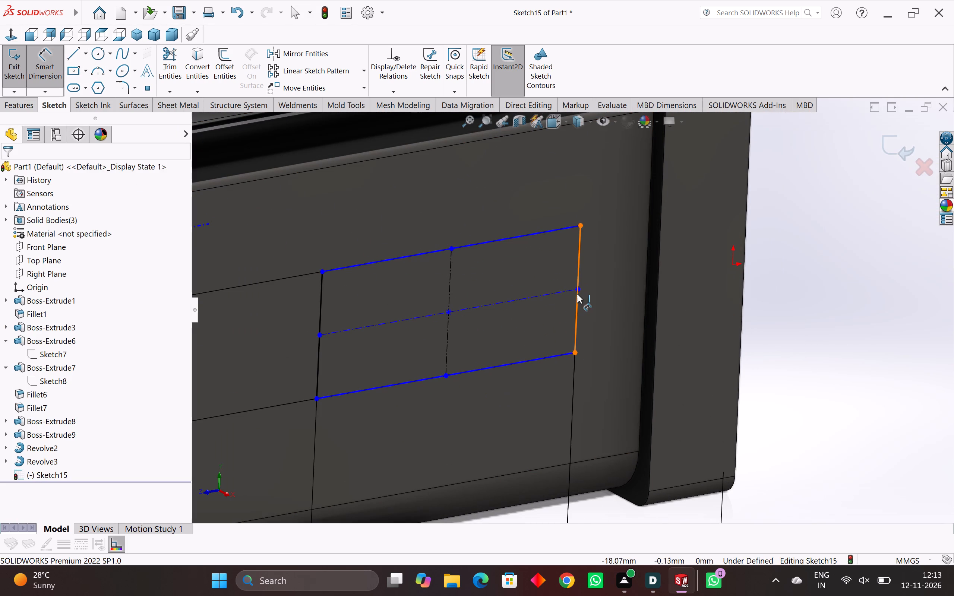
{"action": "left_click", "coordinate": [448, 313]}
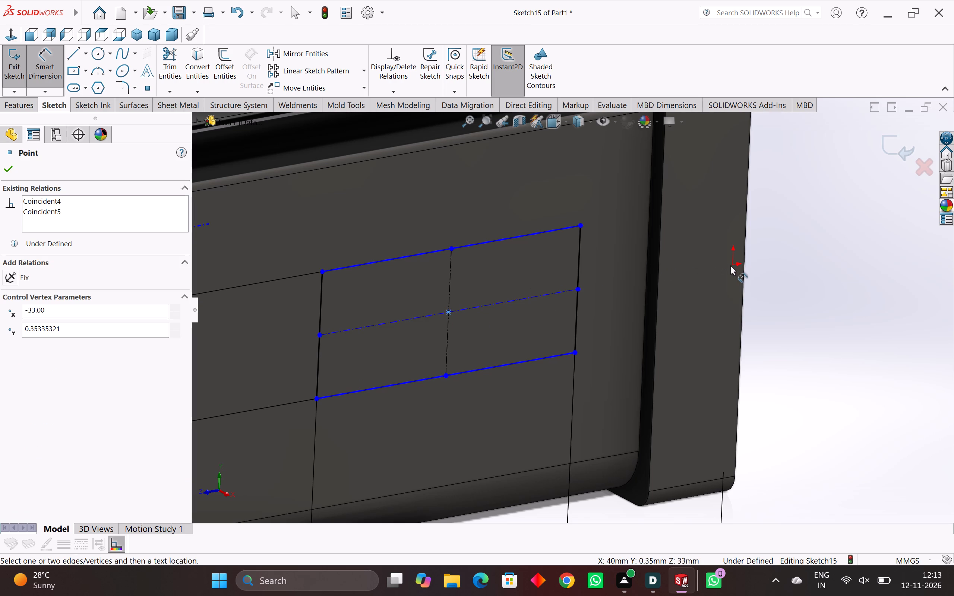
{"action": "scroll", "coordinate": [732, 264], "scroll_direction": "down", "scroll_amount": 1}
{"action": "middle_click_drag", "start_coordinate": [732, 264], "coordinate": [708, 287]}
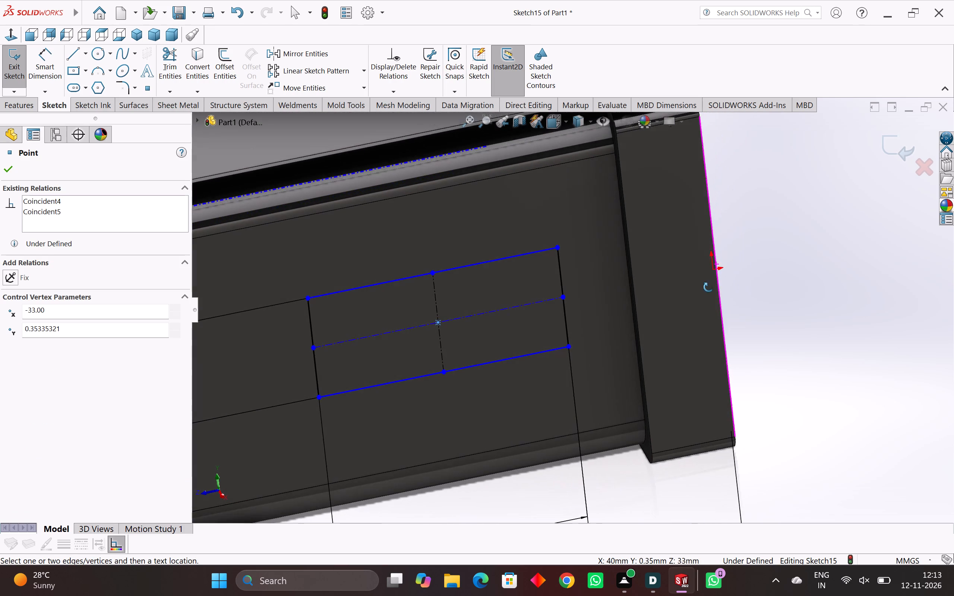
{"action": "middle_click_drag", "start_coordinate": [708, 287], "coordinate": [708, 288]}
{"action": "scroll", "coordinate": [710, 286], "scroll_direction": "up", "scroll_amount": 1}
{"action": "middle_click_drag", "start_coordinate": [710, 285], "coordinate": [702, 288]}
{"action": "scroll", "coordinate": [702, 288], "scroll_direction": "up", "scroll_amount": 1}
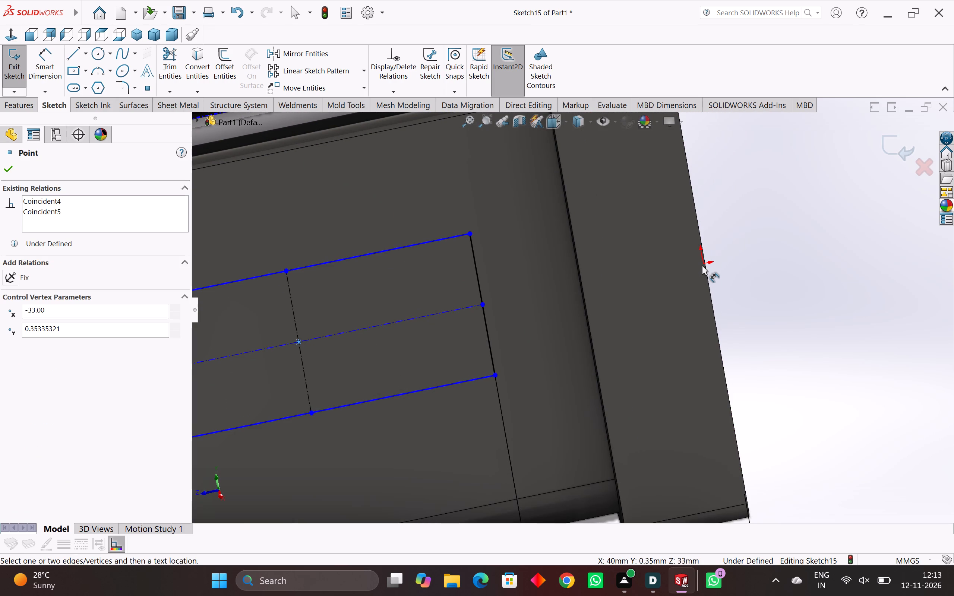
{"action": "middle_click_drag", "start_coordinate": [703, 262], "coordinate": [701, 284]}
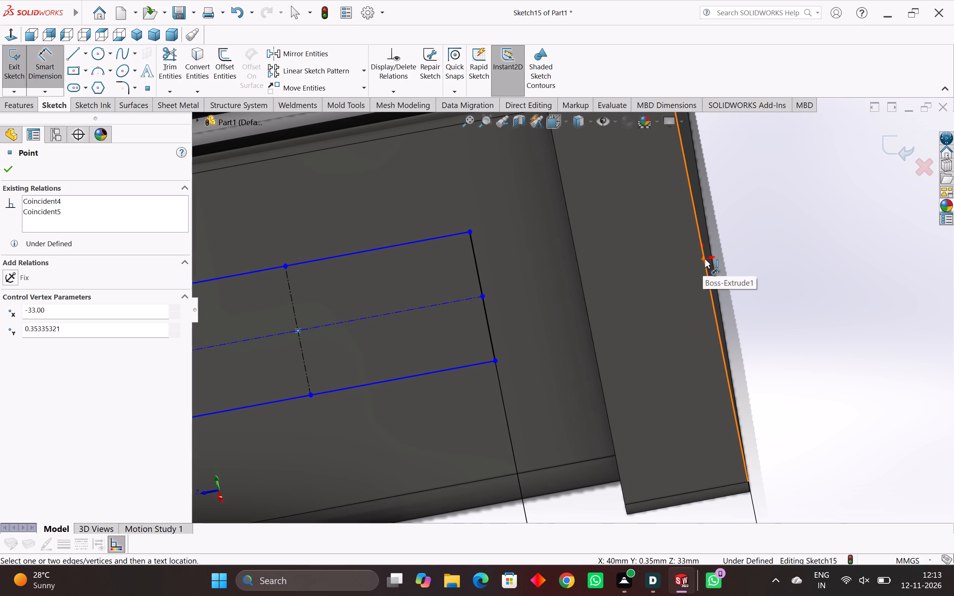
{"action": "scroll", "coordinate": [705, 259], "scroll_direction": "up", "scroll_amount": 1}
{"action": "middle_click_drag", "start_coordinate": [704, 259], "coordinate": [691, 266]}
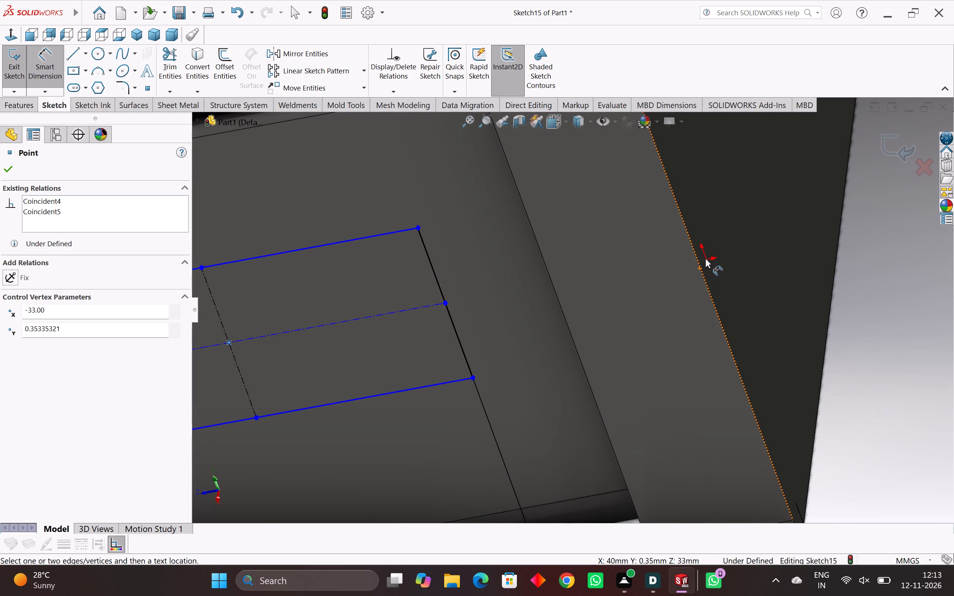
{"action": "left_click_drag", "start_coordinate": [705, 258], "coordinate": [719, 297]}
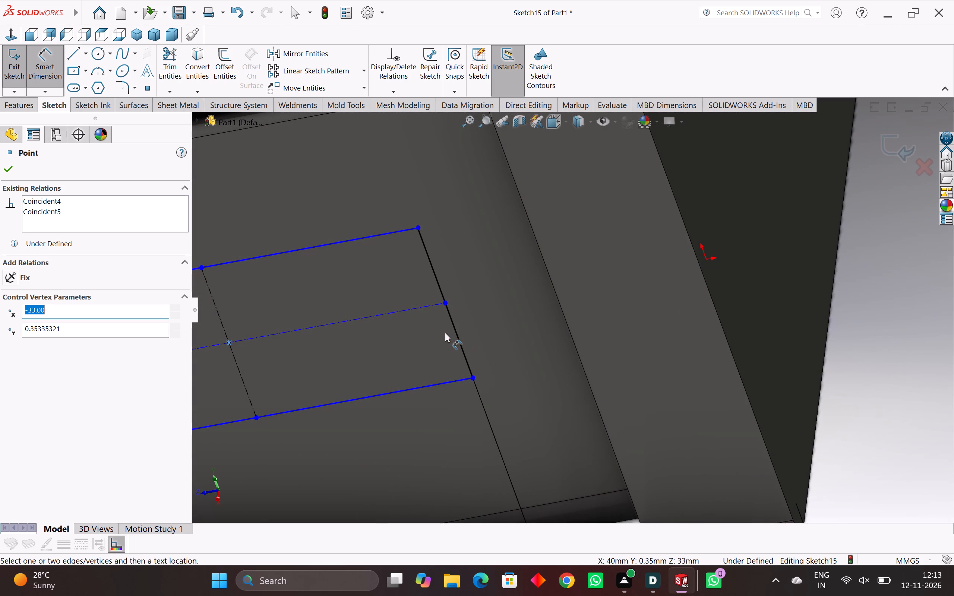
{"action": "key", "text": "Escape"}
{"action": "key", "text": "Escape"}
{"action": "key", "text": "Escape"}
Apply Fully Define Sketch to the side-face rectangle's lines and centre point, using the default dimension schemes.
{"action": "scroll", "coordinate": [452, 337], "scroll_direction": "down", "scroll_amount": 11}
{"action": "left_click_drag", "start_coordinate": [675, 171], "coordinate": [343, 494]}
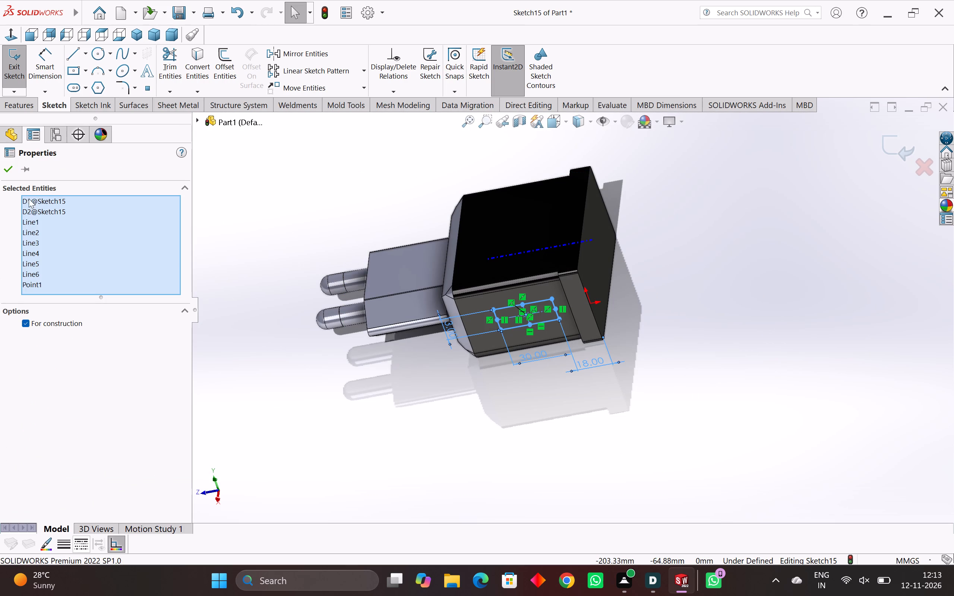
{"action": "left_click", "coordinate": [400, 92]}
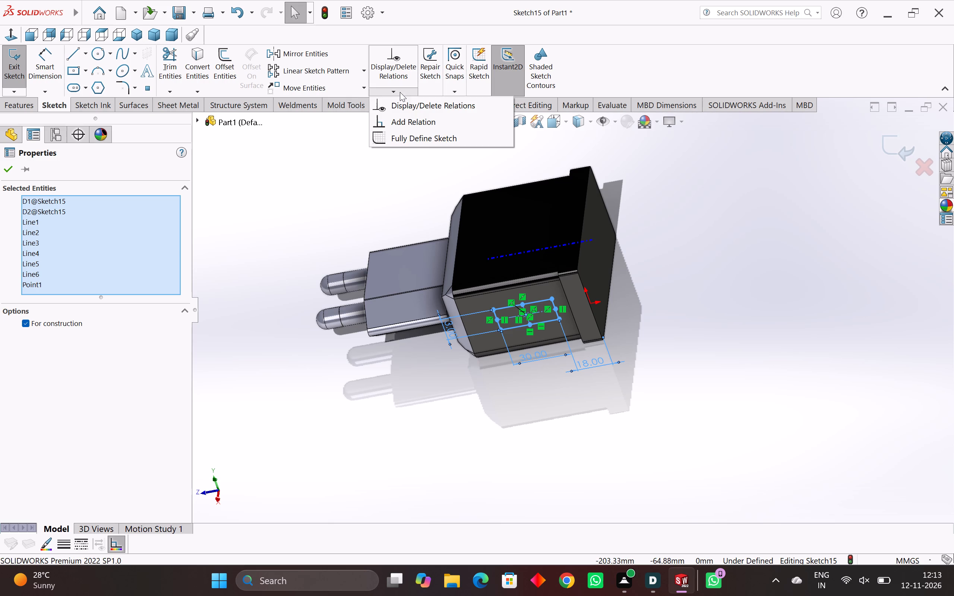
{"action": "left_click", "coordinate": [426, 145]}
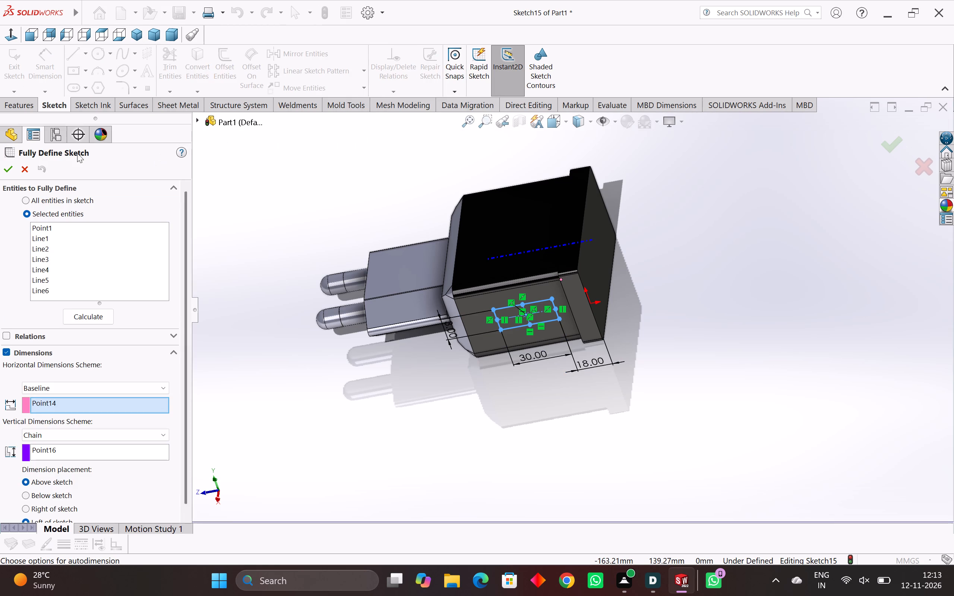
{"action": "left_click", "coordinate": [9, 165]}
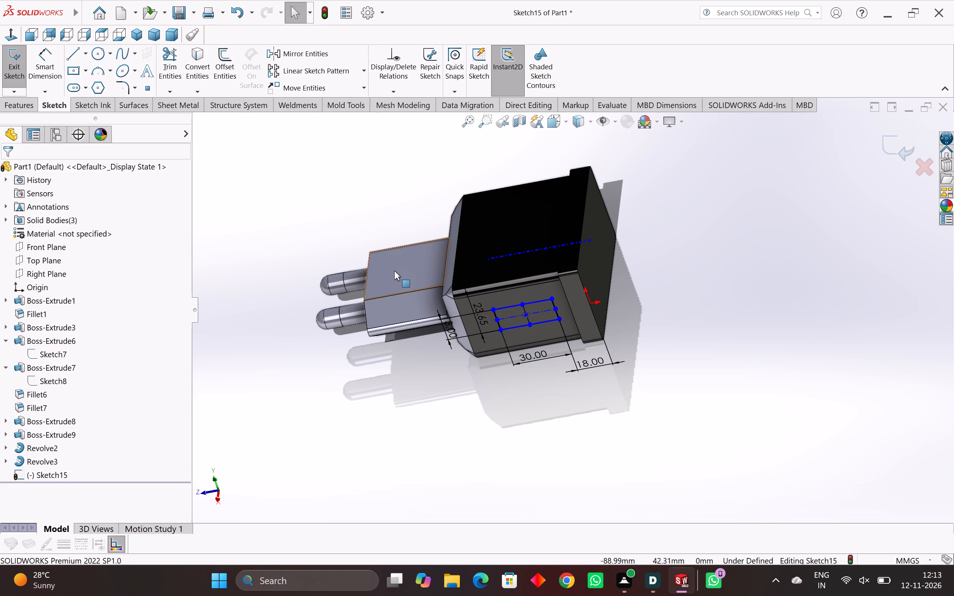
Sketch a horizontal centreline about 219 mm long, level with the sketch origin and extending beyond both ends of the plug.
{"action": "scroll", "coordinate": [481, 321], "scroll_direction": "up", "scroll_amount": 3}
{"action": "middle_click_drag", "start_coordinate": [481, 321], "coordinate": [492, 237]}
{"action": "scroll", "coordinate": [497, 241], "scroll_direction": "down", "scroll_amount": 1}
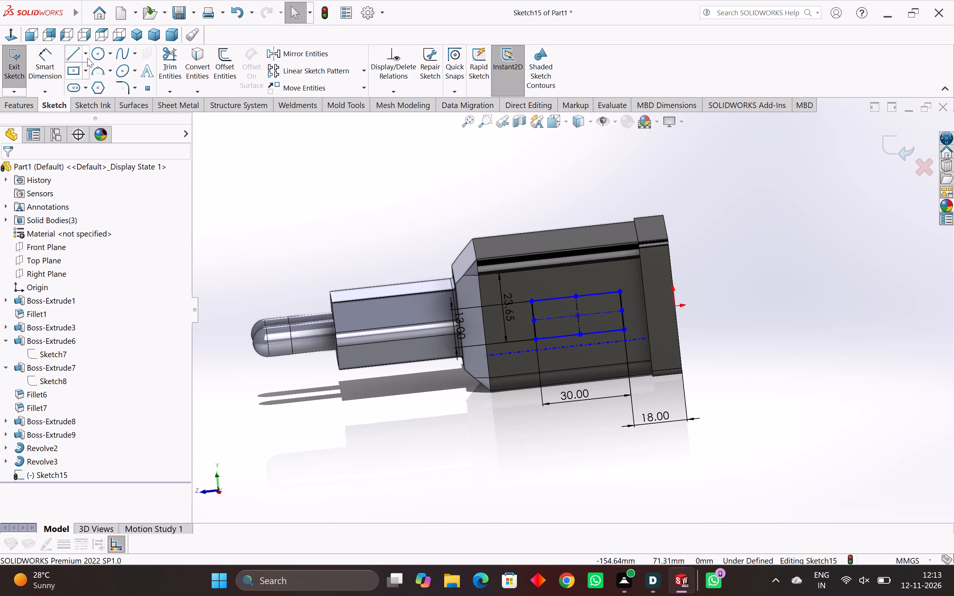
{"action": "left_click", "coordinate": [89, 55]}
{"action": "left_click", "coordinate": [101, 85]}
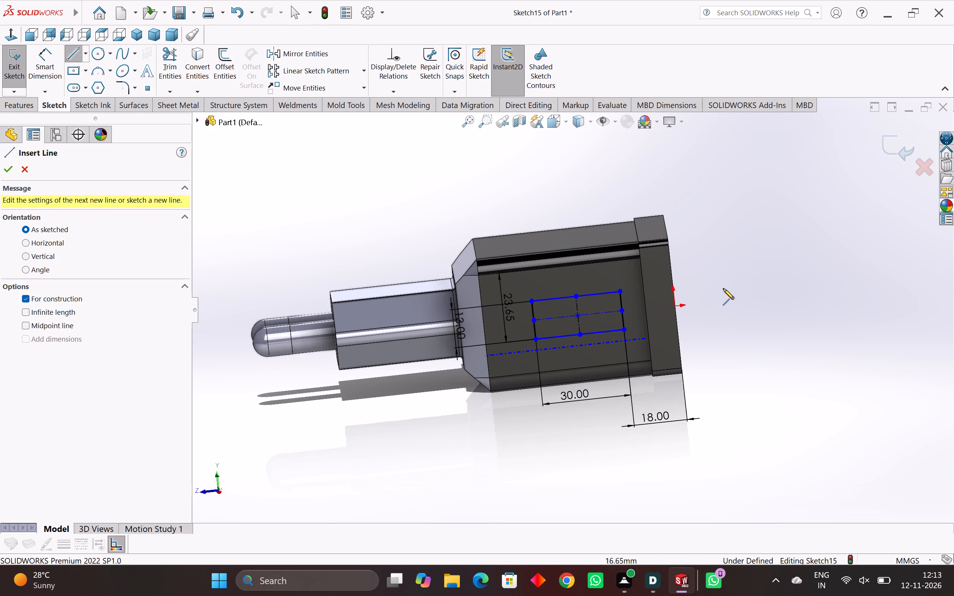
{"action": "left_click", "coordinate": [729, 300]}
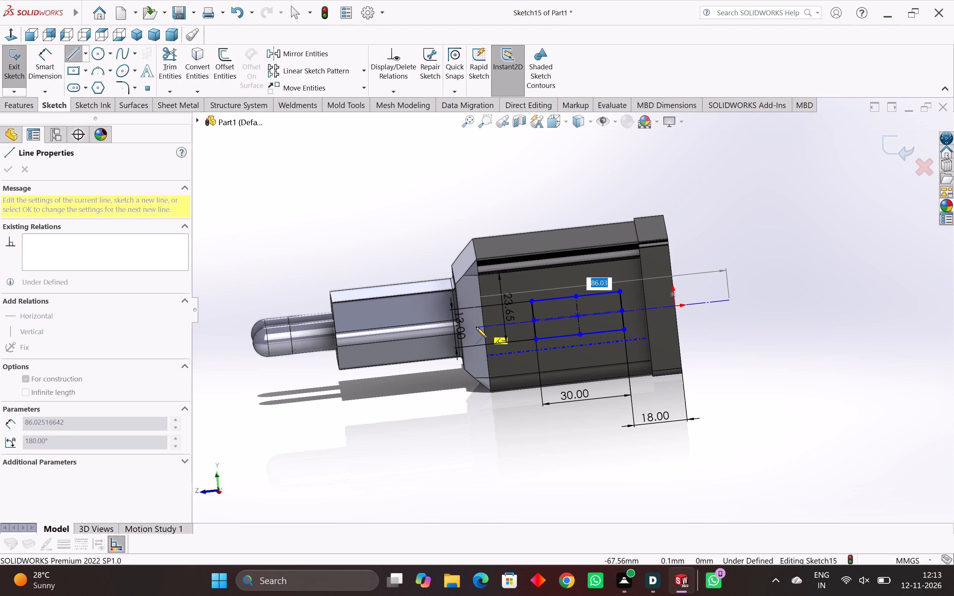
{"action": "scroll", "coordinate": [476, 327], "scroll_direction": "up", "scroll_amount": 1}
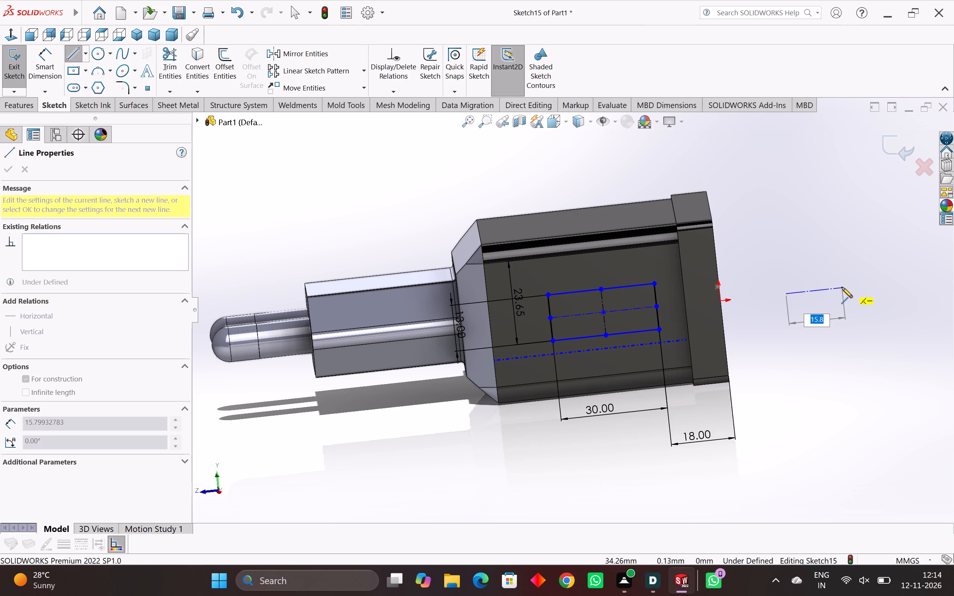
{"action": "scroll", "coordinate": [234, 385], "scroll_direction": "down", "scroll_amount": 3}
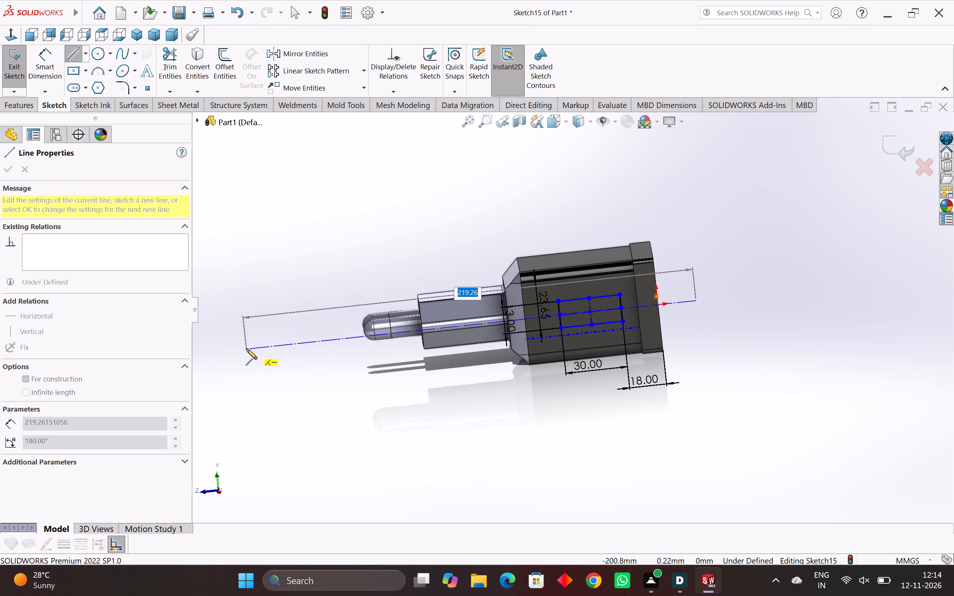
{"action": "left_click", "coordinate": [246, 349]}
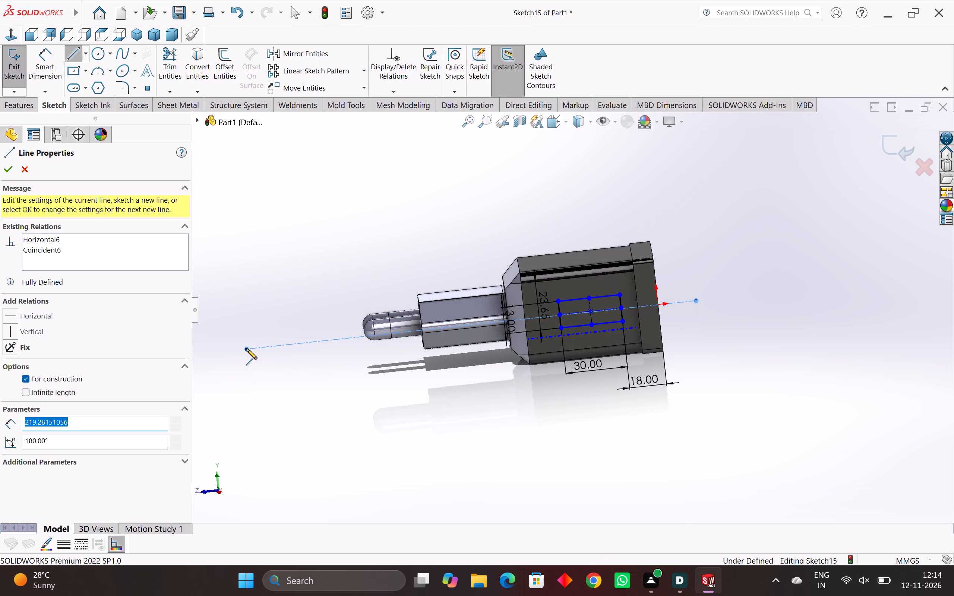
{"action": "key", "text": "Escape"}
{"action": "key", "text": "Escape"}
{"action": "key", "text": "Escape"}
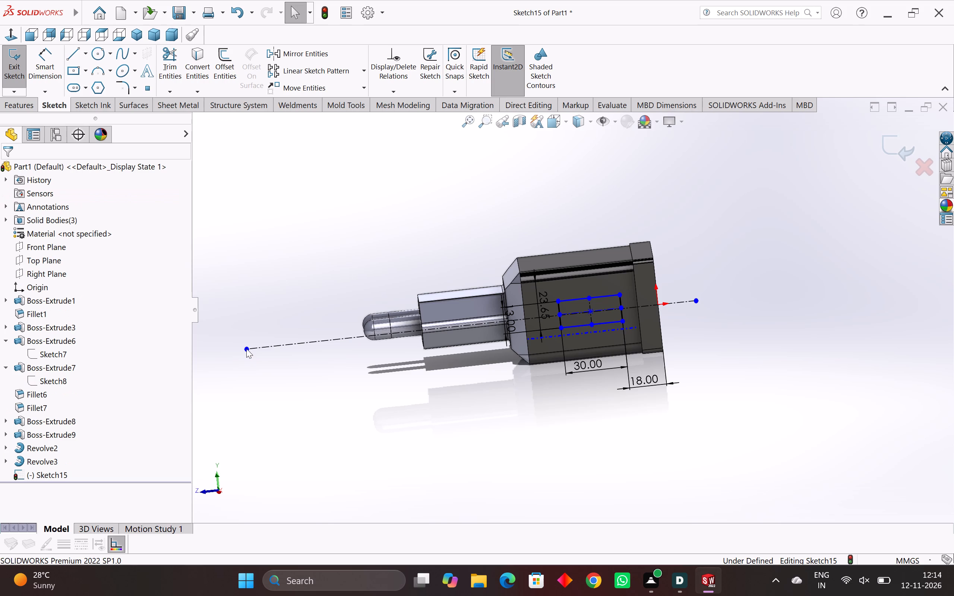
Apply Fully Define Sketch to the rectangle's entities together with the long centreline, using the default dimension schemes.
{"action": "scroll", "coordinate": [246, 349], "scroll_direction": "down", "scroll_amount": 1}
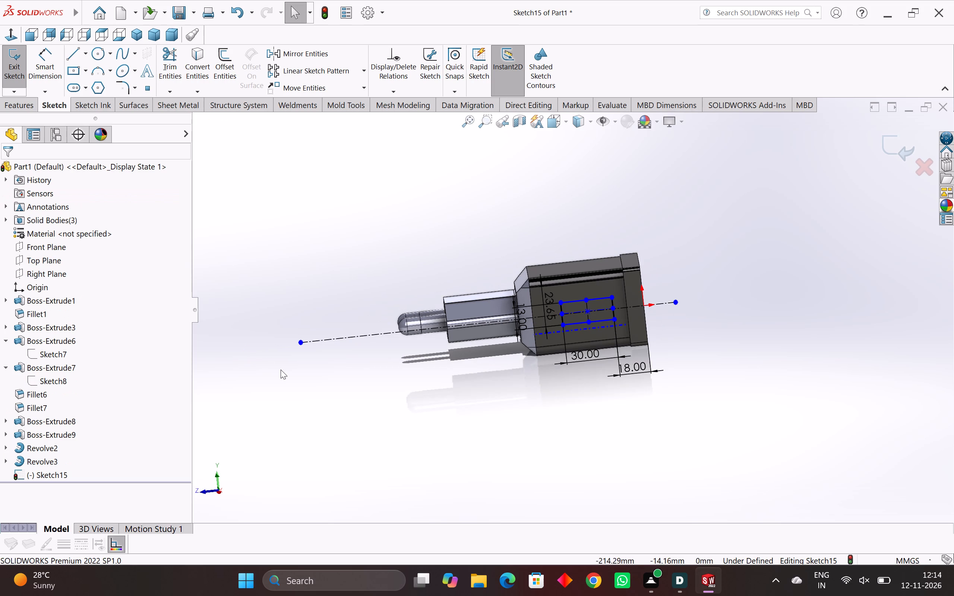
{"action": "left_click", "coordinate": [615, 221]}
{"action": "left_click_drag", "start_coordinate": [716, 221], "coordinate": [465, 429]}
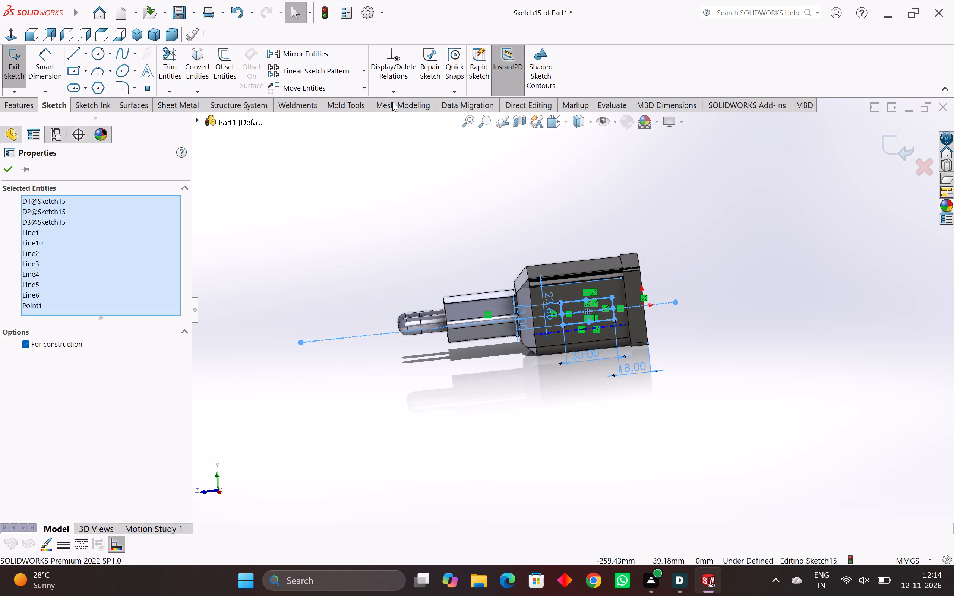
{"action": "left_click", "coordinate": [399, 92]}
{"action": "left_click", "coordinate": [409, 136]}
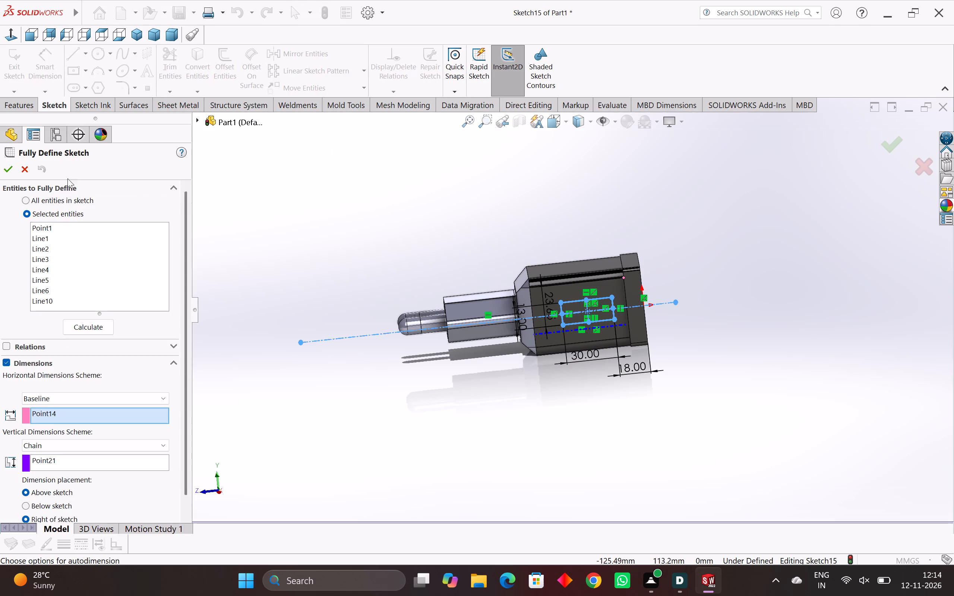
{"action": "left_click", "coordinate": [11, 167]}
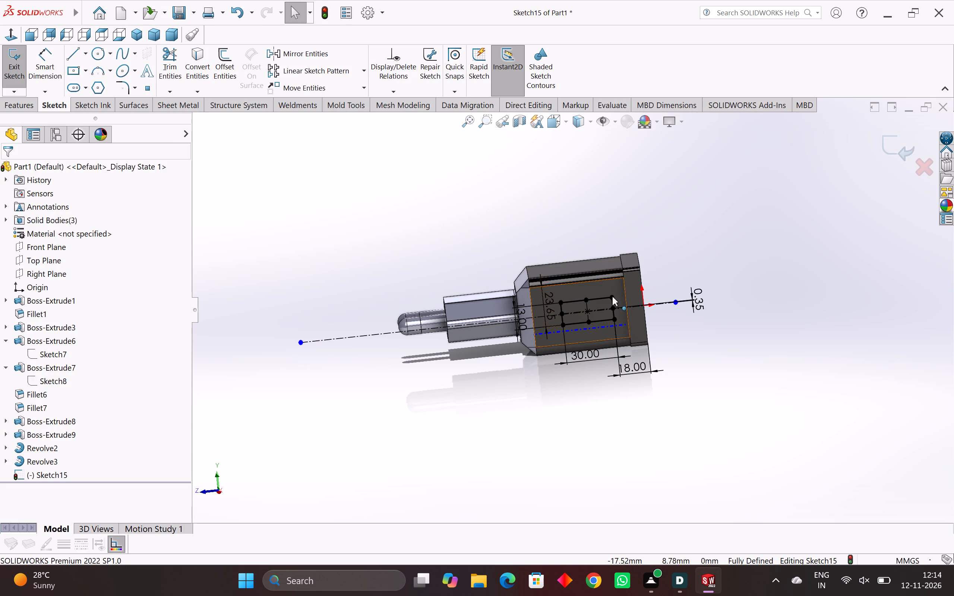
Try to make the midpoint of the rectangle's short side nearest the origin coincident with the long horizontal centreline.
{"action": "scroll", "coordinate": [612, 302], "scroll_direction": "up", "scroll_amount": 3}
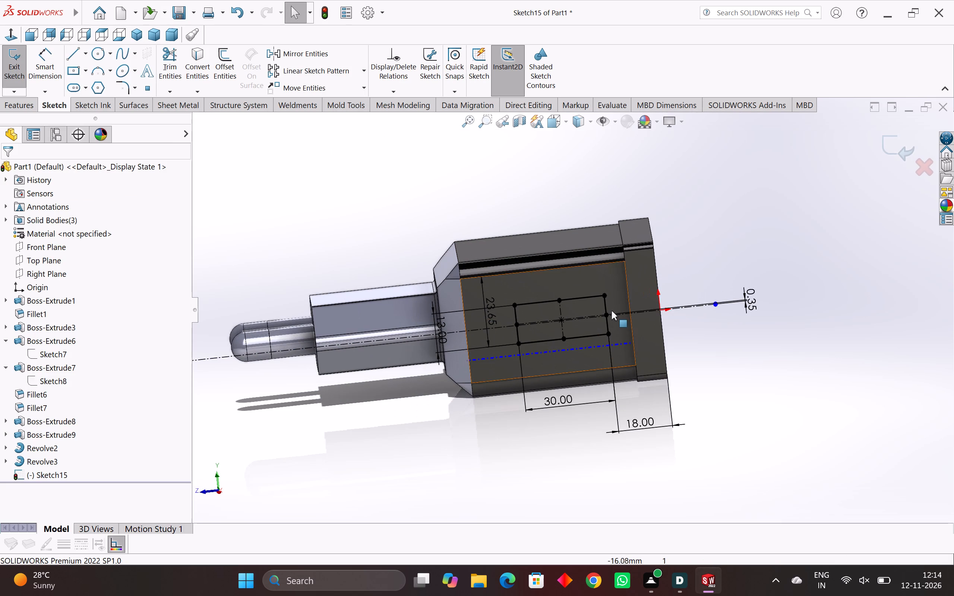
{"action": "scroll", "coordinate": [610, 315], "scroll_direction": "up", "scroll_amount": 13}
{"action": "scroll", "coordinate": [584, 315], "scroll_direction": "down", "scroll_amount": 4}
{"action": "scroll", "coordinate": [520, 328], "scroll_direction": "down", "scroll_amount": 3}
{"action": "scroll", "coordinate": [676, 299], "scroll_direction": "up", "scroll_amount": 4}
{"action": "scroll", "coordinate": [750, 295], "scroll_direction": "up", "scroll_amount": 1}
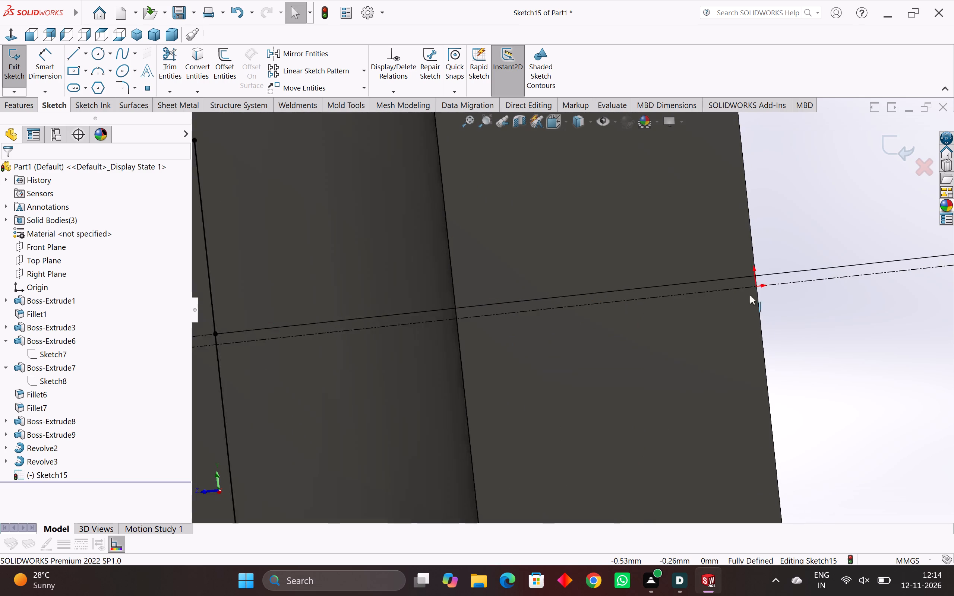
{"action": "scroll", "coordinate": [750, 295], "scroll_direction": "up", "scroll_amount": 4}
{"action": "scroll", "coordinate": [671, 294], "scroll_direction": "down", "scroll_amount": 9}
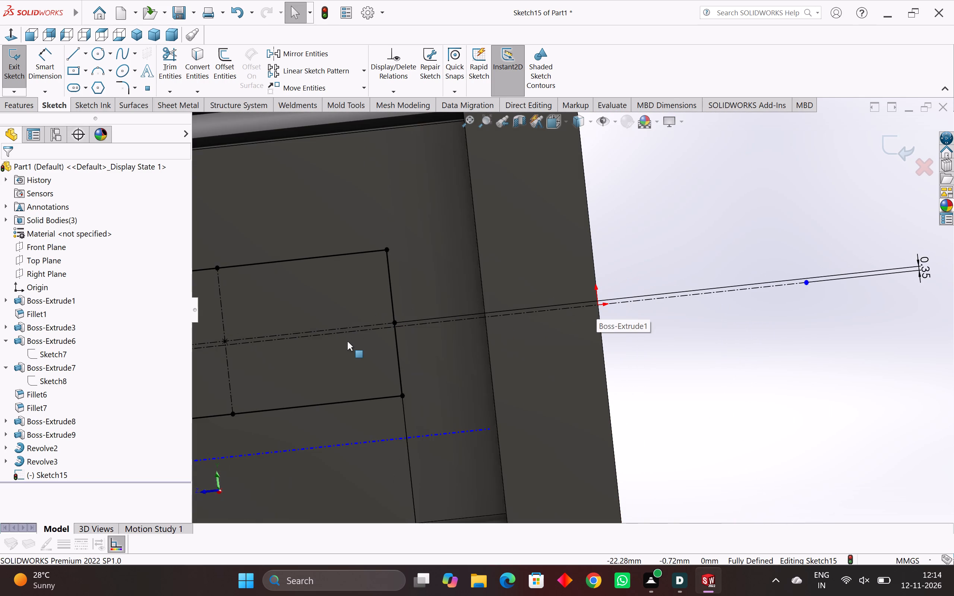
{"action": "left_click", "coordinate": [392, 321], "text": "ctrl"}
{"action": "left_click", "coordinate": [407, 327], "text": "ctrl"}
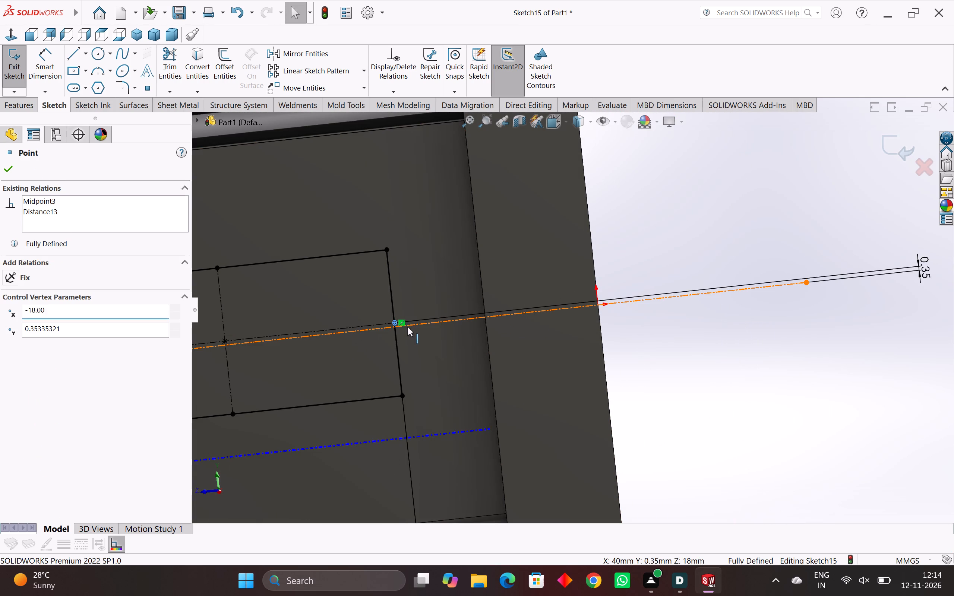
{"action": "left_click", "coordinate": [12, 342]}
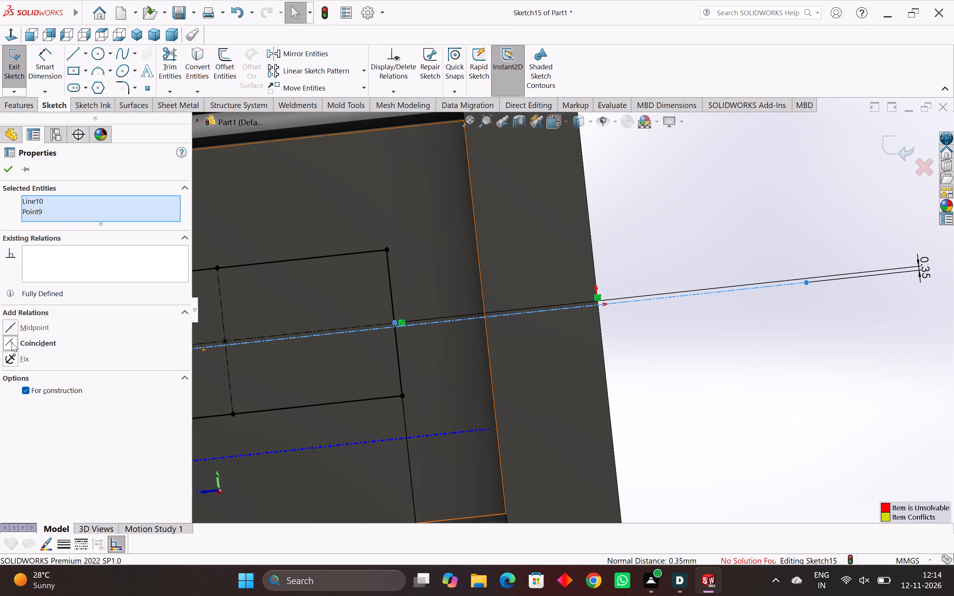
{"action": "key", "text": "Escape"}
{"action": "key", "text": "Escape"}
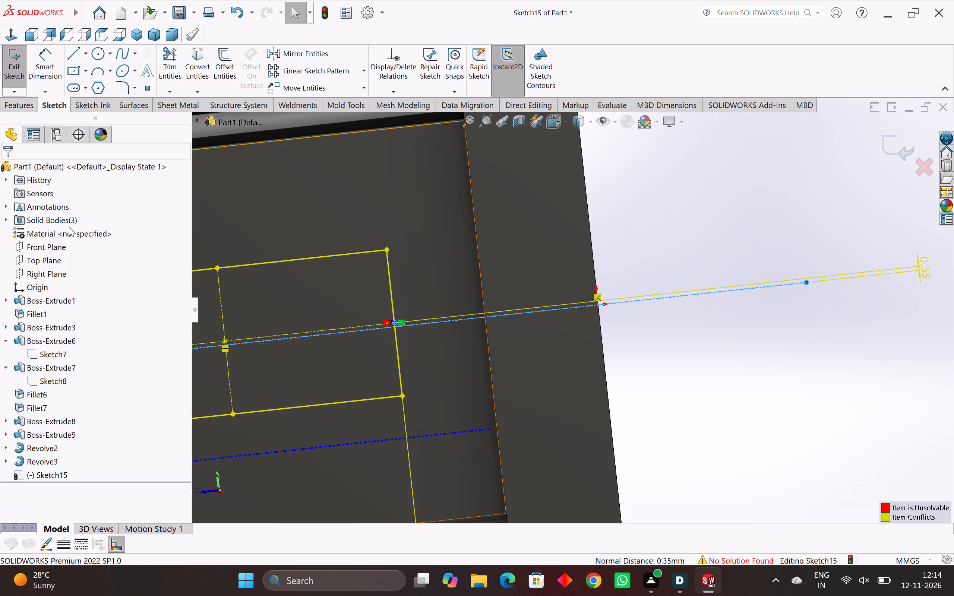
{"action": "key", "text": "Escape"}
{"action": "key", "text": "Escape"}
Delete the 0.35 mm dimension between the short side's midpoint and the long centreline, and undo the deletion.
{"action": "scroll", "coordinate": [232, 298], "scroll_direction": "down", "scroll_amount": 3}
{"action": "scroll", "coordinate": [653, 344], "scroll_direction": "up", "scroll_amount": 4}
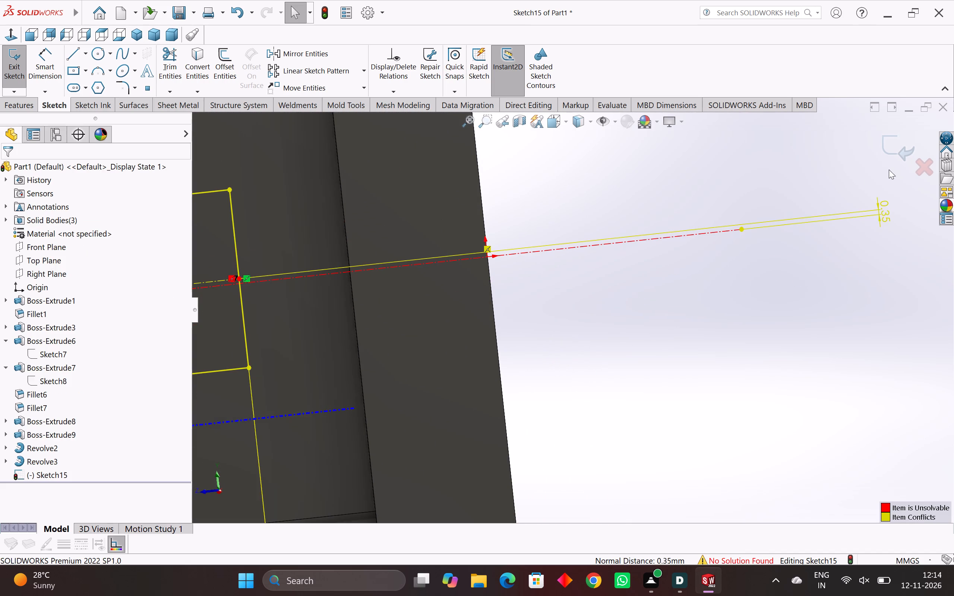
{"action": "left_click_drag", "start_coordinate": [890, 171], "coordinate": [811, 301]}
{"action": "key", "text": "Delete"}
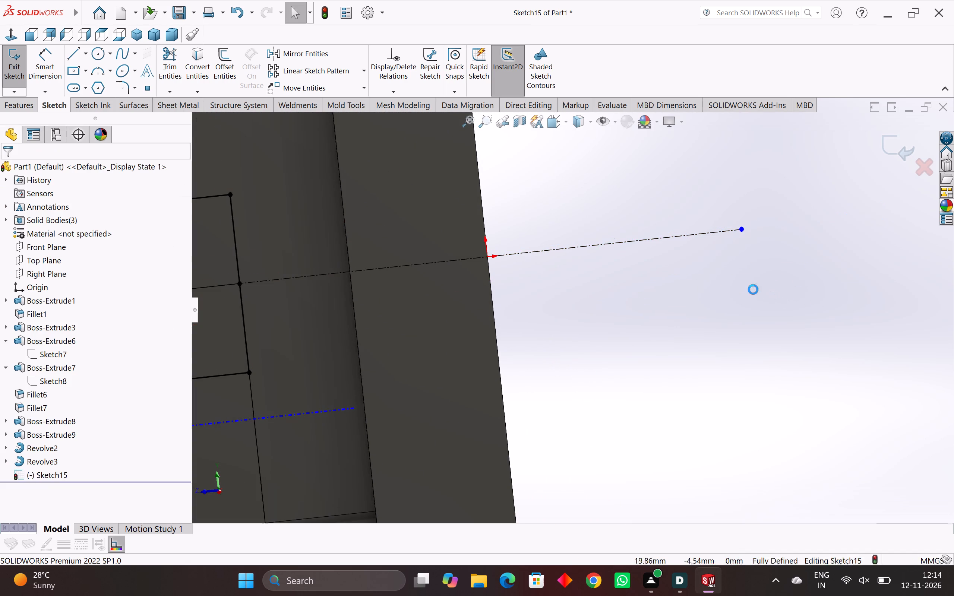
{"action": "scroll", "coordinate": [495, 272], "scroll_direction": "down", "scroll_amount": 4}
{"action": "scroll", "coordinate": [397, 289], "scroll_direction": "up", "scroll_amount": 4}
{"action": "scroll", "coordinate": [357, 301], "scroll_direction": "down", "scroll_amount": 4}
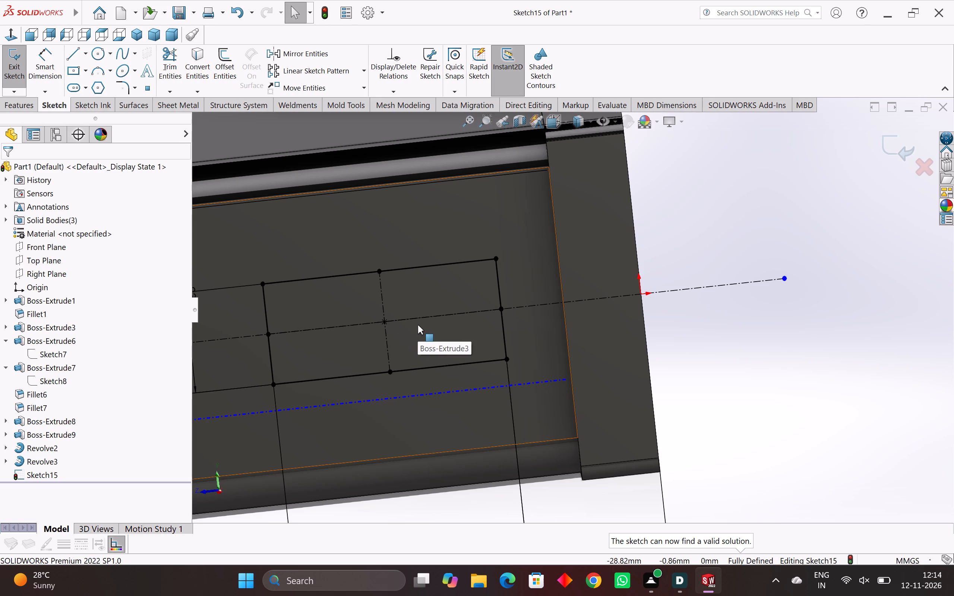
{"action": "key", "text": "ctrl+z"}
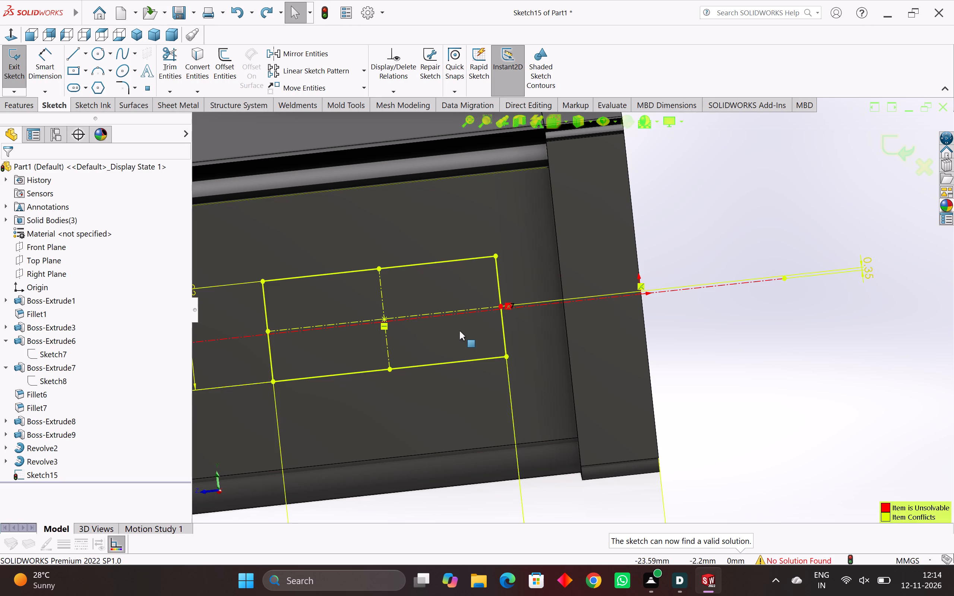
Delete the 0.35 mm dimension between the rectangle's short-side midpoint and the long centreline.
{"action": "scroll", "coordinate": [768, 305], "scroll_direction": "up", "scroll_amount": 1}
{"action": "left_click_drag", "start_coordinate": [830, 276], "coordinate": [806, 225]}
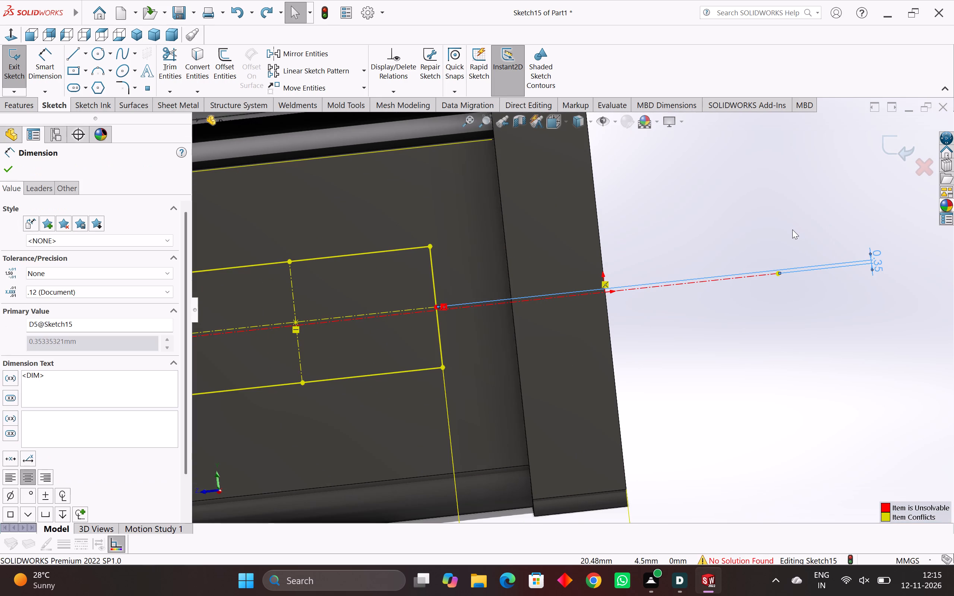
{"action": "key", "text": "Delete"}
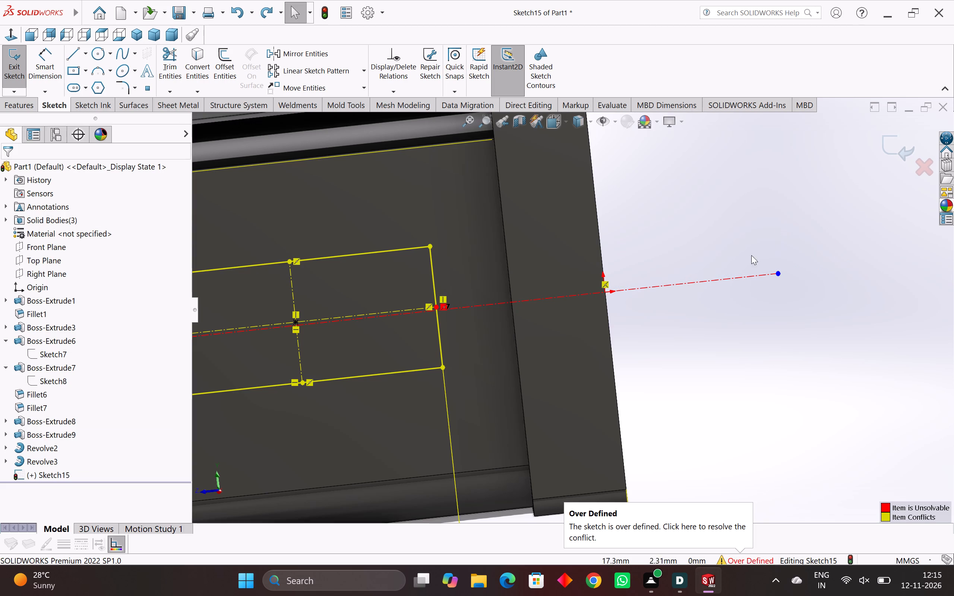
{"action": "key", "text": "Escape"}
{"action": "key", "text": "Escape"}
{"action": "key", "text": "Escape"}
{"action": "key", "text": "Escape"}
{"action": "key", "text": "Escape"}
{"action": "key", "text": "Escape"}
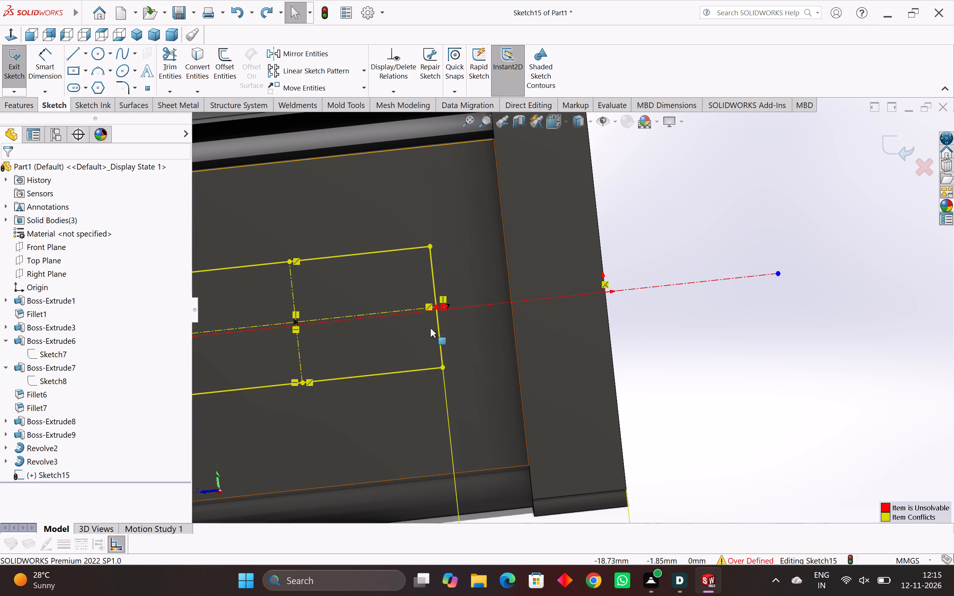
Delete the long horizontal centreline that runs through the sketch origin.
{"action": "scroll", "coordinate": [316, 328], "scroll_direction": "up", "scroll_amount": 3}
{"action": "scroll", "coordinate": [316, 328], "scroll_direction": "down", "scroll_amount": 4}
{"action": "scroll", "coordinate": [404, 326], "scroll_direction": "down", "scroll_amount": 3}
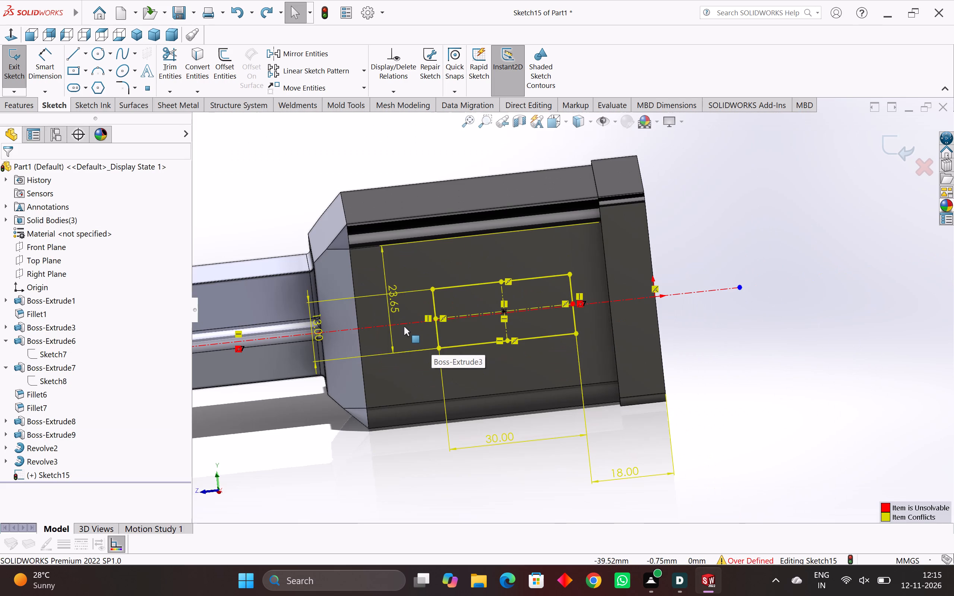
{"action": "scroll", "coordinate": [435, 330], "scroll_direction": "down", "scroll_amount": 1}
{"action": "left_click_drag", "start_coordinate": [682, 251], "coordinate": [671, 341]}
{"action": "key", "text": "Delete"}
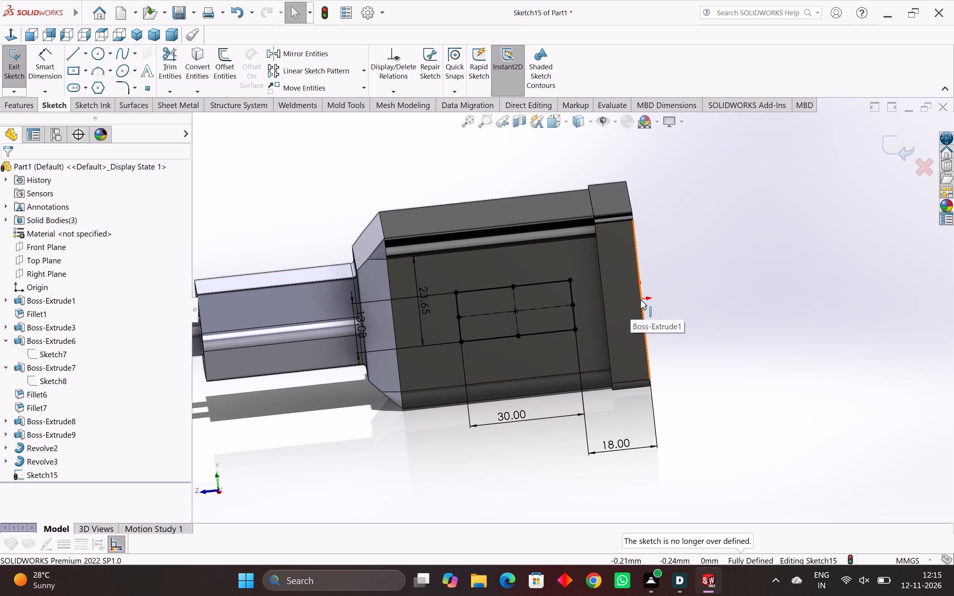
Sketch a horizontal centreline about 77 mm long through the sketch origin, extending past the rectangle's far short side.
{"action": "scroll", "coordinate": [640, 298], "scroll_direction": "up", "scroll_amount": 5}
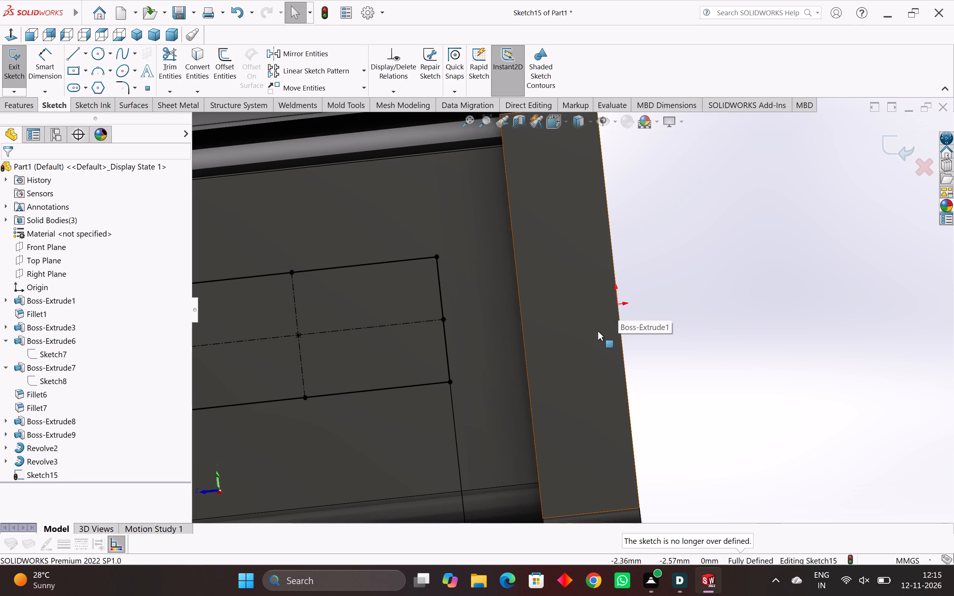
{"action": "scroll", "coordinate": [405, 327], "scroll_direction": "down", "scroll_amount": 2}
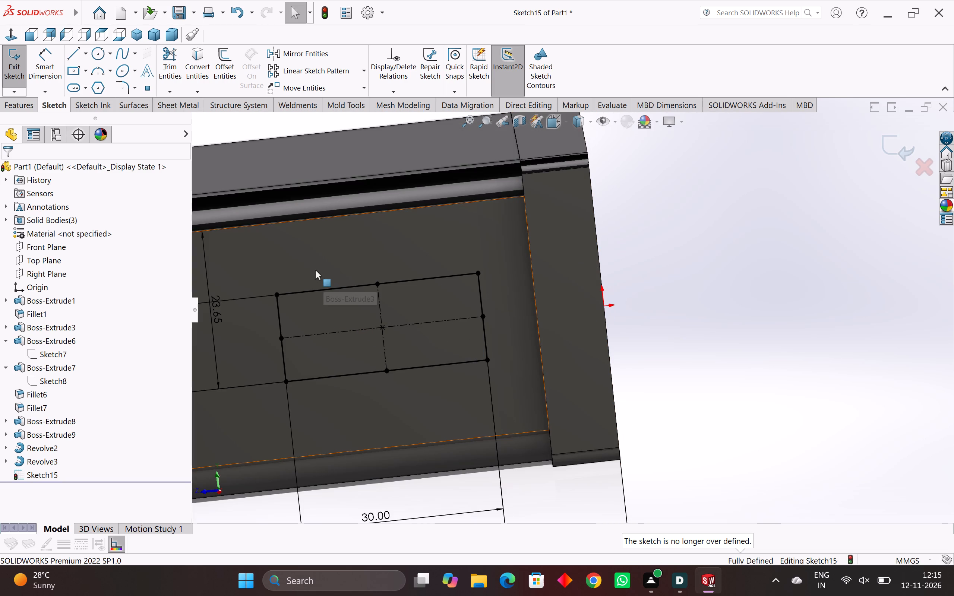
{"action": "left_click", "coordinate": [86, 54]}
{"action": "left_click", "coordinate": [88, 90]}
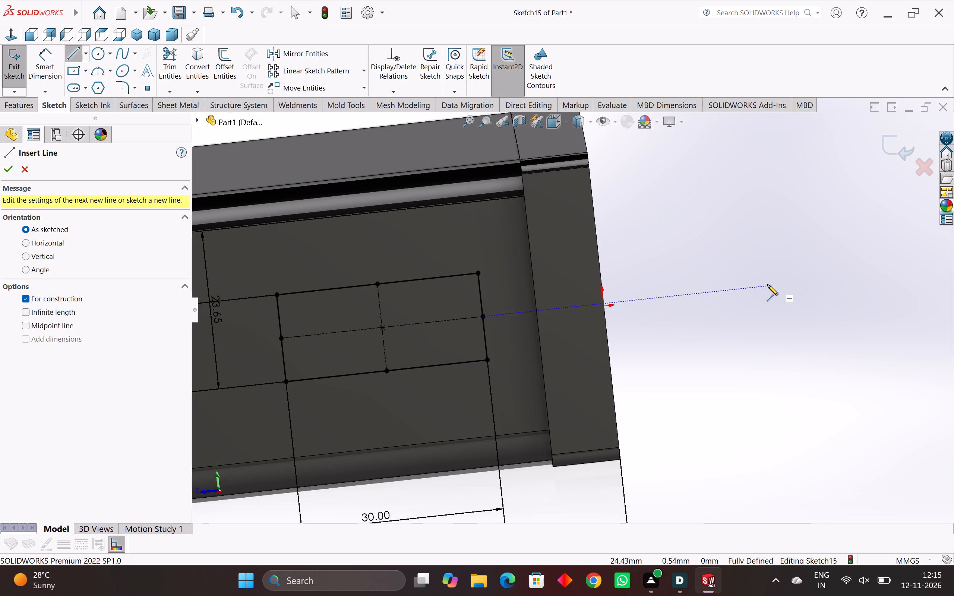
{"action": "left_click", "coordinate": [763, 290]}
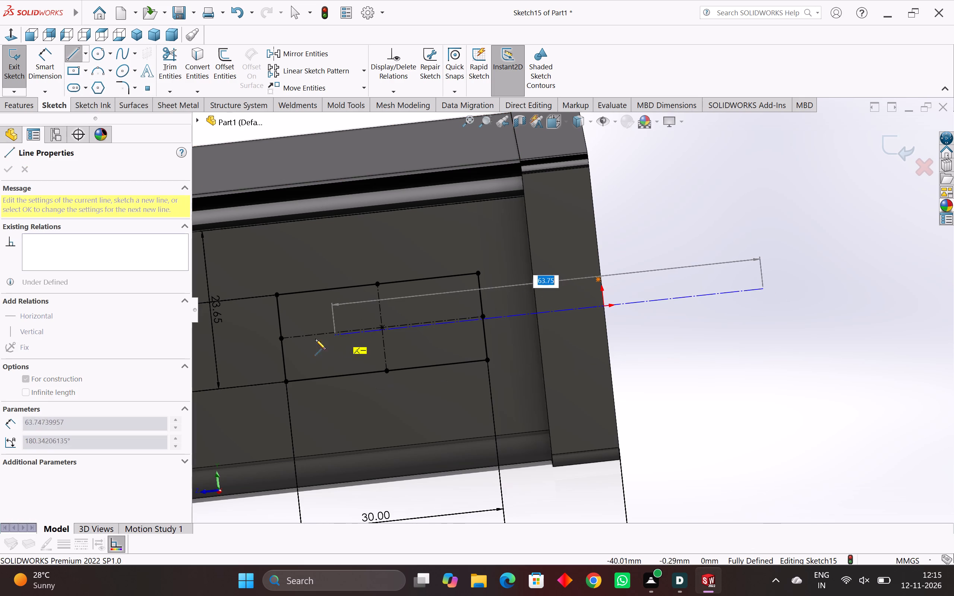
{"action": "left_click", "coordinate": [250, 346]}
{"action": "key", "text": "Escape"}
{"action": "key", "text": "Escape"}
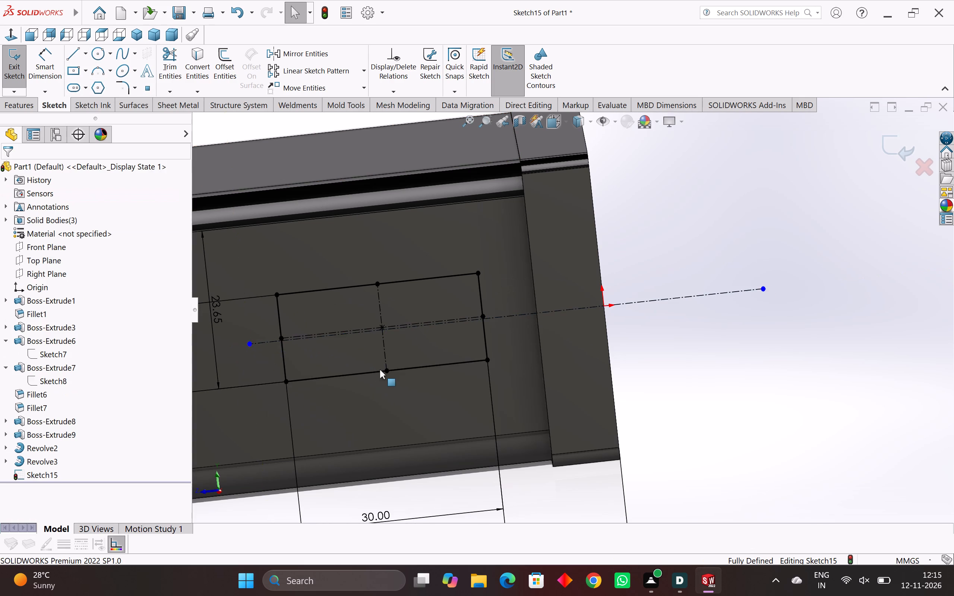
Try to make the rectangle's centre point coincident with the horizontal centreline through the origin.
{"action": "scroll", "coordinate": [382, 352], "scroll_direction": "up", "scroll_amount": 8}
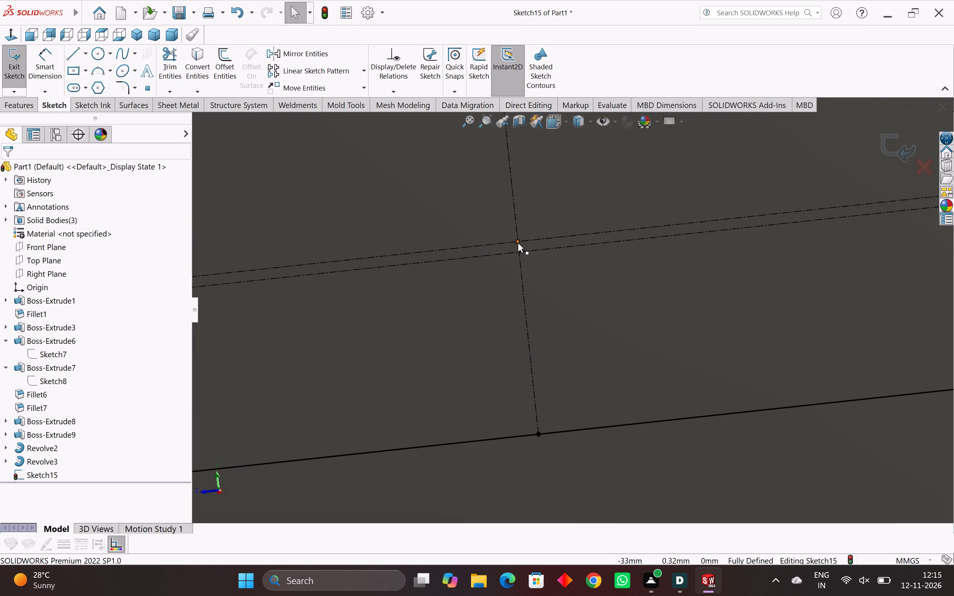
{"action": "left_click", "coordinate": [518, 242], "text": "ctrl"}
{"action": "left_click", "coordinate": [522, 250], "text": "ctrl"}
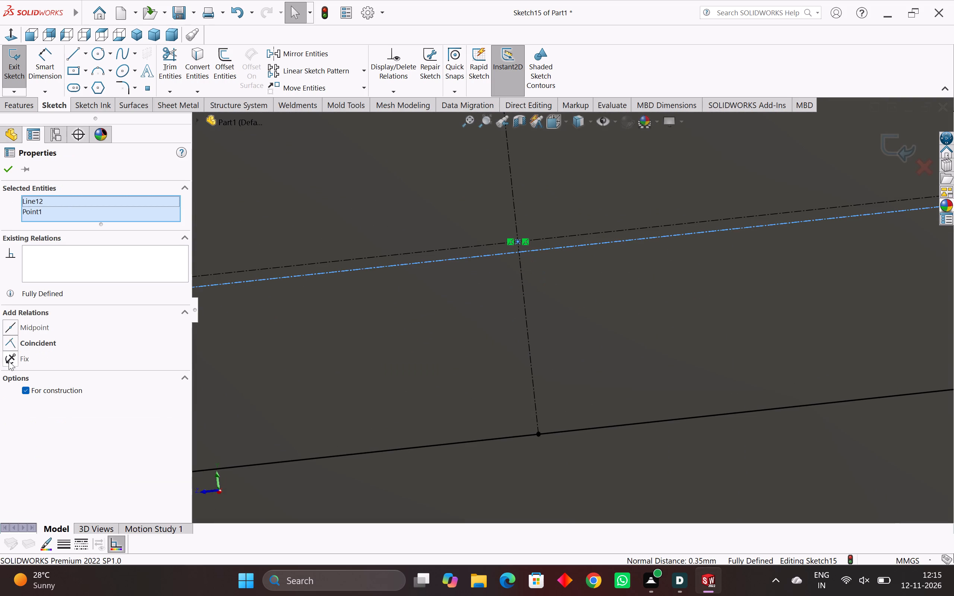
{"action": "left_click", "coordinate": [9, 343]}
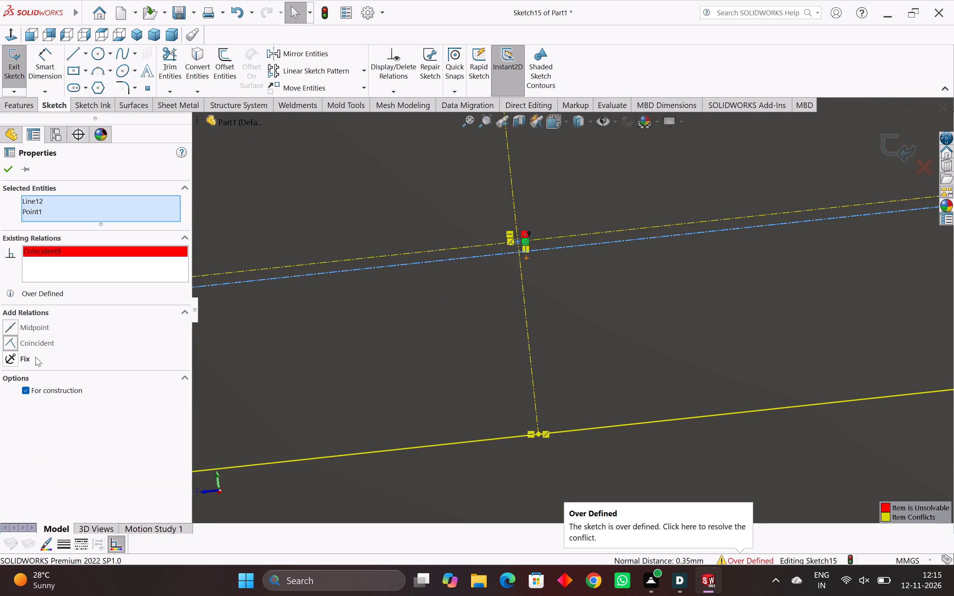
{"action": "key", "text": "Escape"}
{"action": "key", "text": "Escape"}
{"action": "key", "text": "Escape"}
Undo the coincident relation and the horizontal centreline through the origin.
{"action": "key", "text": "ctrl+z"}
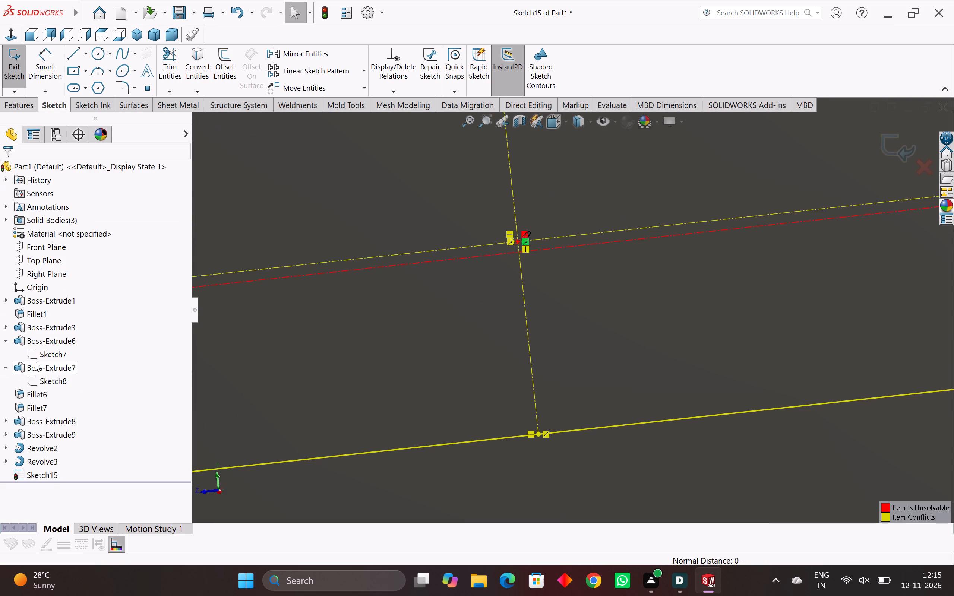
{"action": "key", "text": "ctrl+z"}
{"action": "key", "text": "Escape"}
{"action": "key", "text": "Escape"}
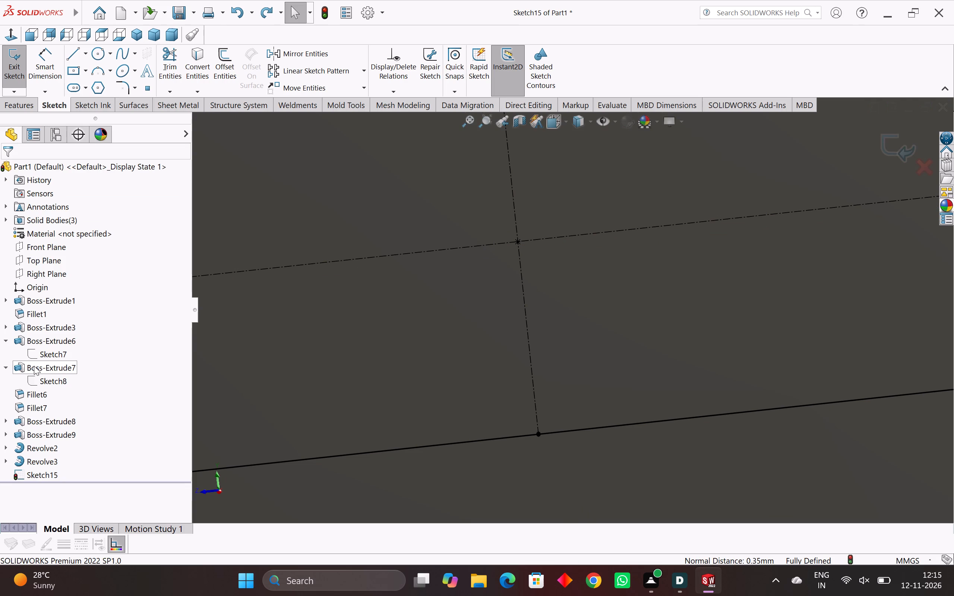
Examine the side-face rectangle, its dimensions and its placement on the housing from several angles.
{"action": "scroll", "coordinate": [459, 346], "scroll_direction": "down", "scroll_amount": 3}
{"action": "scroll", "coordinate": [517, 349], "scroll_direction": "down", "scroll_amount": 4}
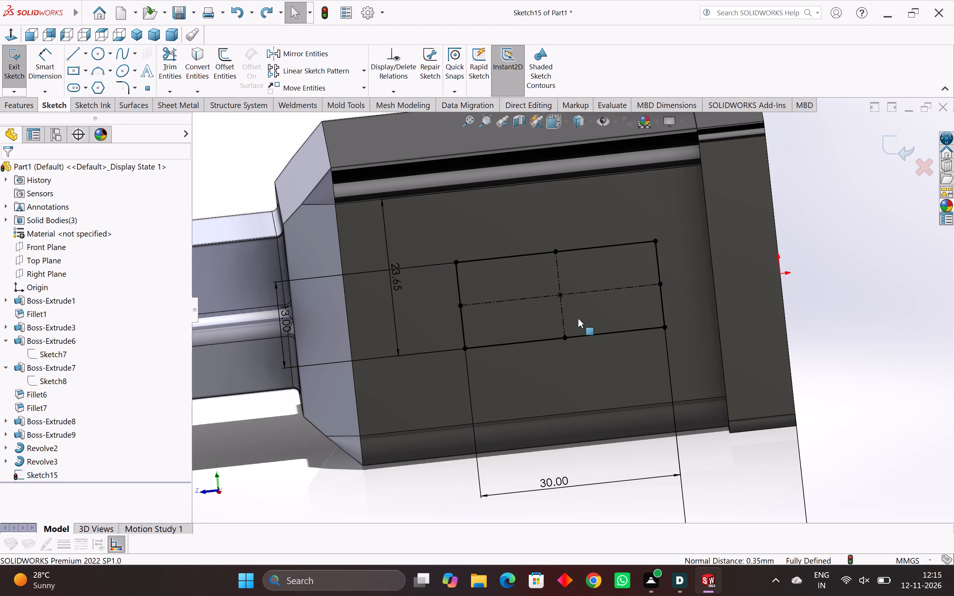
{"action": "scroll", "coordinate": [526, 320], "scroll_direction": "down", "scroll_amount": 4}
{"action": "middle_click_drag", "start_coordinate": [353, 335], "coordinate": [369, 341]}
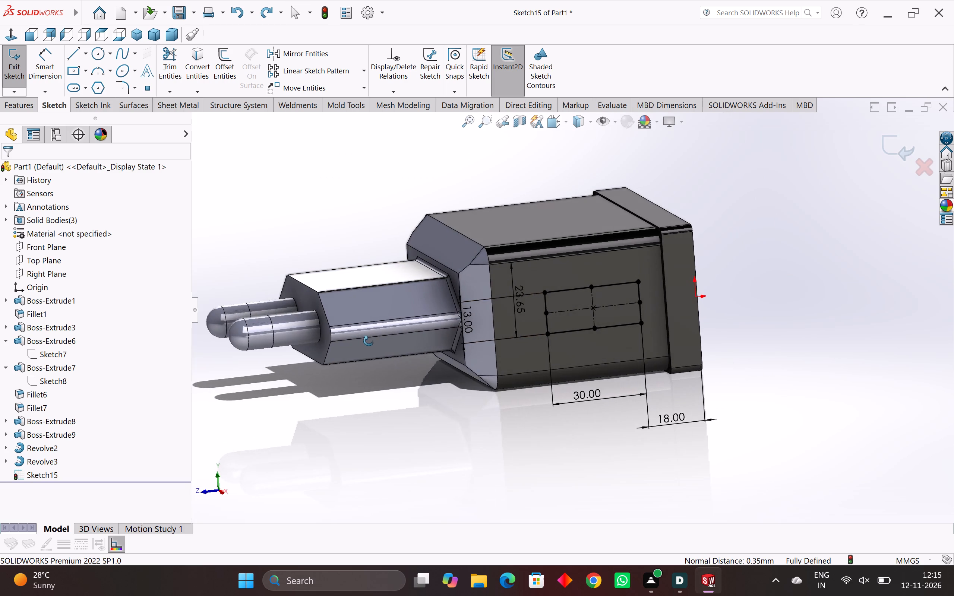
{"action": "middle_click_drag", "start_coordinate": [369, 341], "coordinate": [320, 335]}
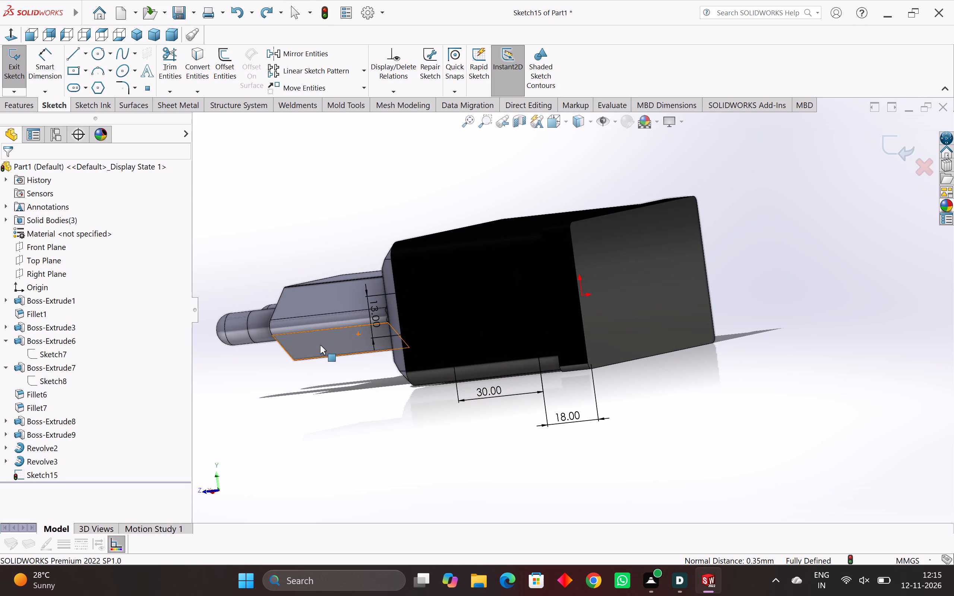
{"action": "middle_click_drag", "start_coordinate": [322, 348], "coordinate": [376, 356]}
{"action": "left_click", "coordinate": [674, 155]}
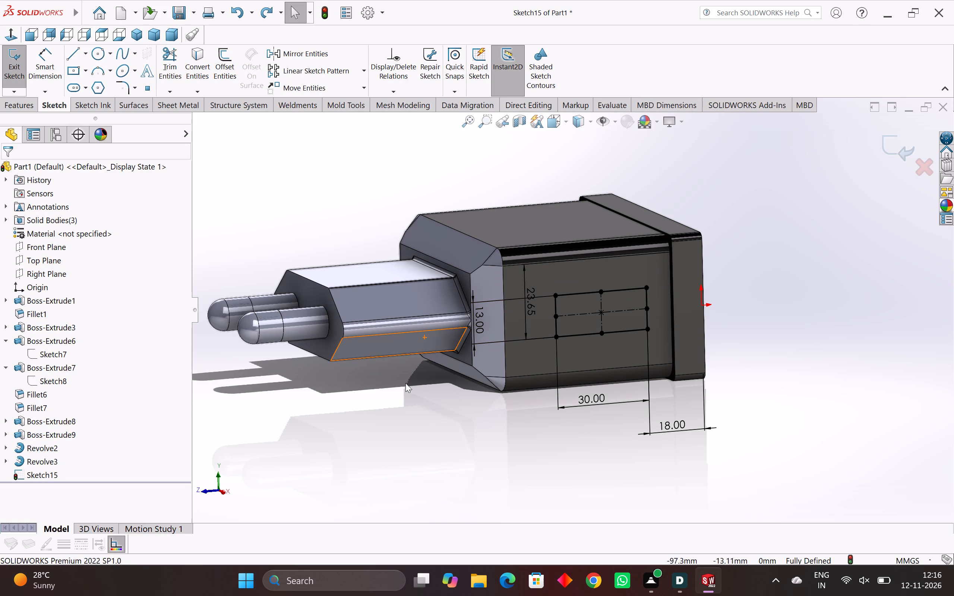
{"action": "left_click", "coordinate": [403, 400]}
{"action": "double_click", "coordinate": [404, 401]}
{"action": "left_click", "coordinate": [362, 256]}
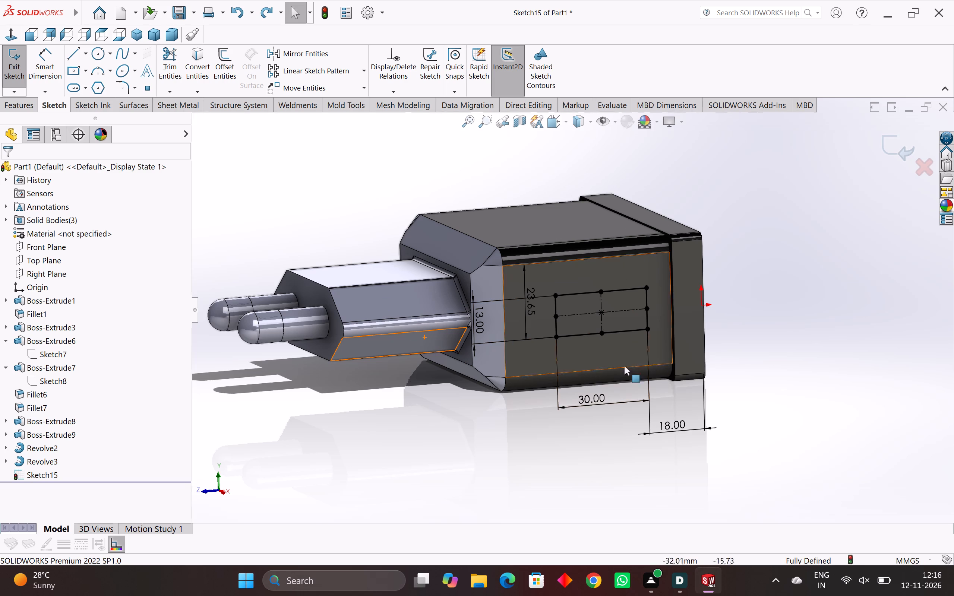
{"action": "left_click_drag", "start_coordinate": [815, 224], "coordinate": [412, 451]}
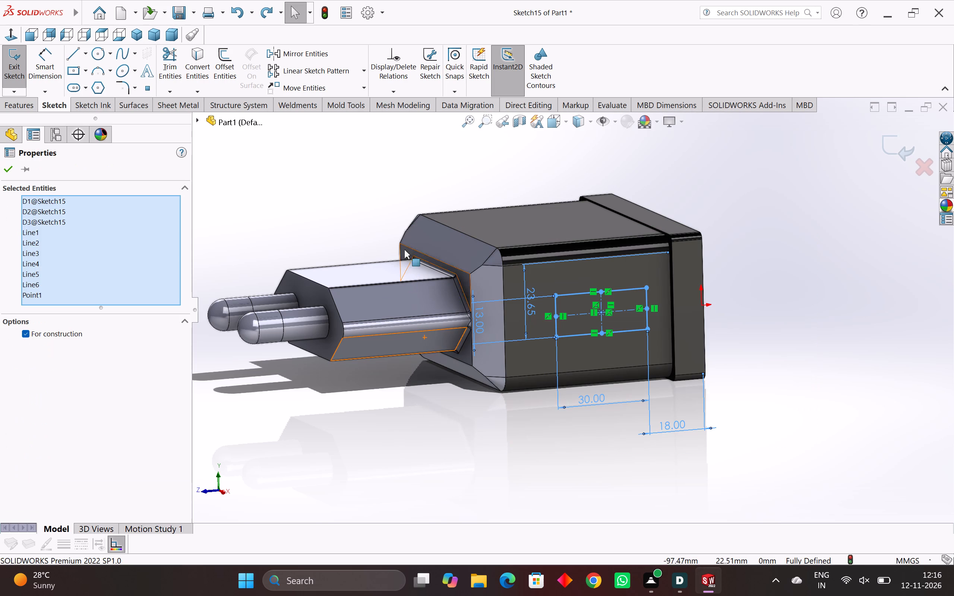
{"action": "left_click", "coordinate": [397, 210]}
{"action": "left_click", "coordinate": [369, 348]}
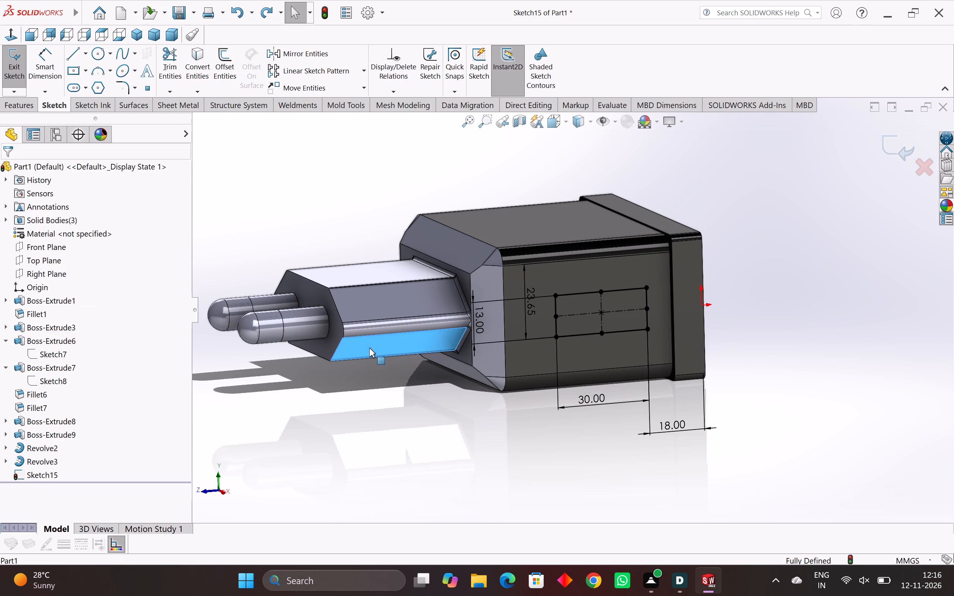
{"action": "left_click", "coordinate": [717, 156]}
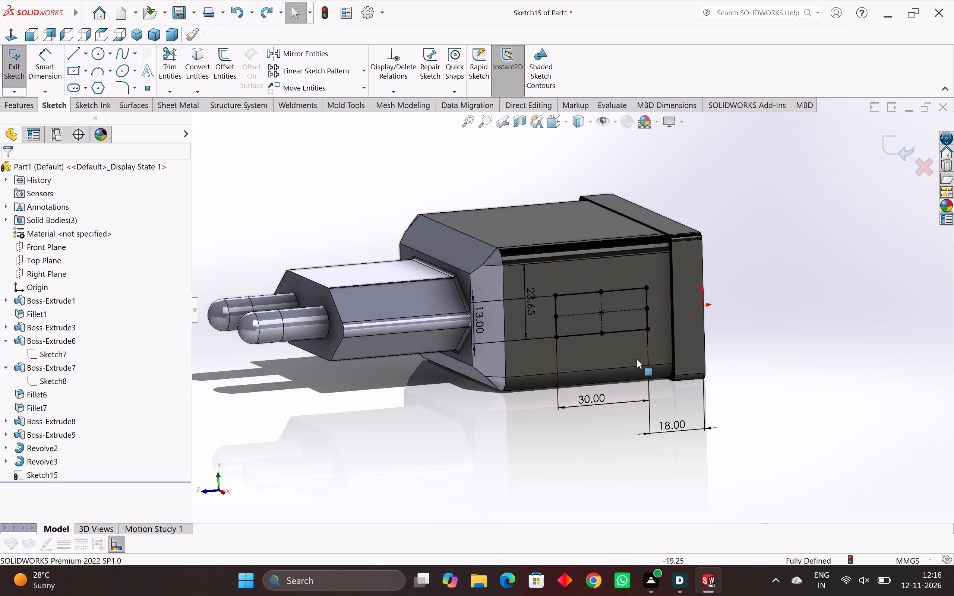
{"action": "scroll", "coordinate": [612, 340], "scroll_direction": "up", "scroll_amount": 2}
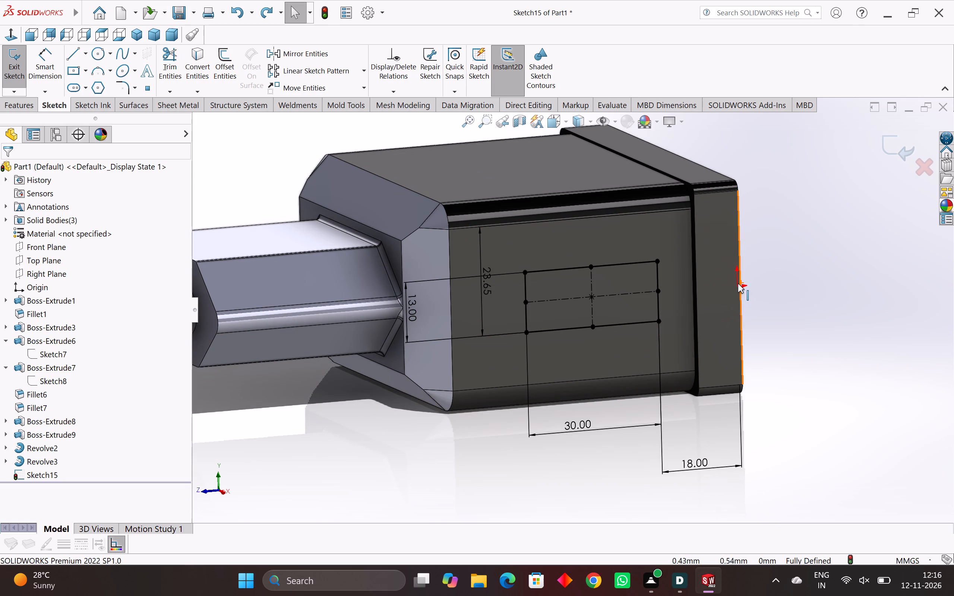
{"action": "middle_click_drag", "start_coordinate": [737, 286], "coordinate": [730, 283]}
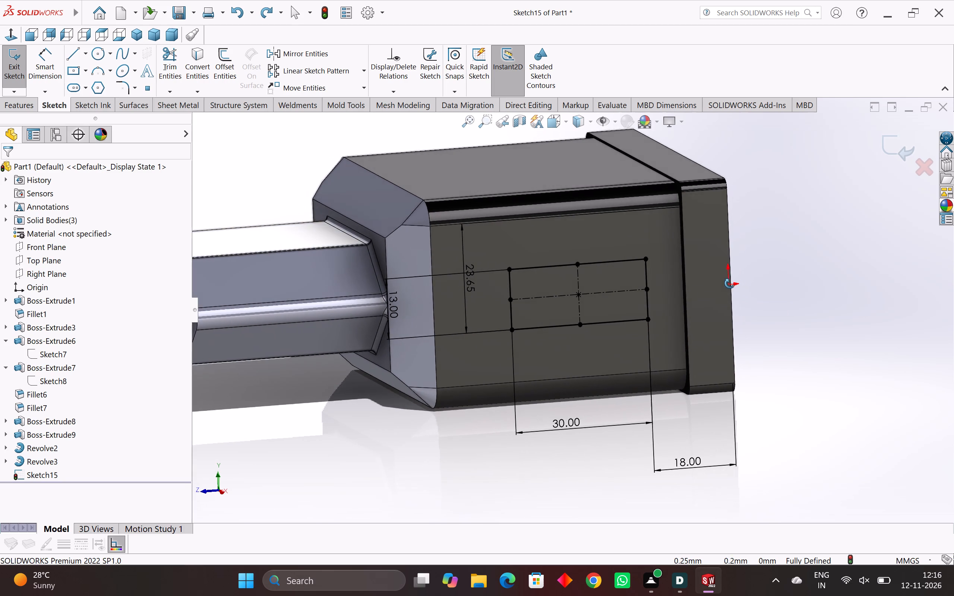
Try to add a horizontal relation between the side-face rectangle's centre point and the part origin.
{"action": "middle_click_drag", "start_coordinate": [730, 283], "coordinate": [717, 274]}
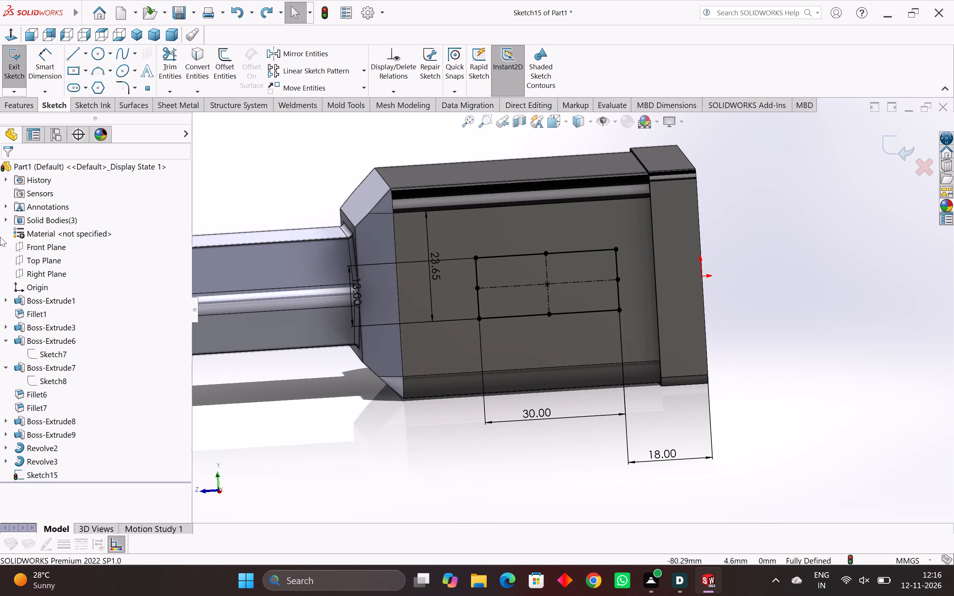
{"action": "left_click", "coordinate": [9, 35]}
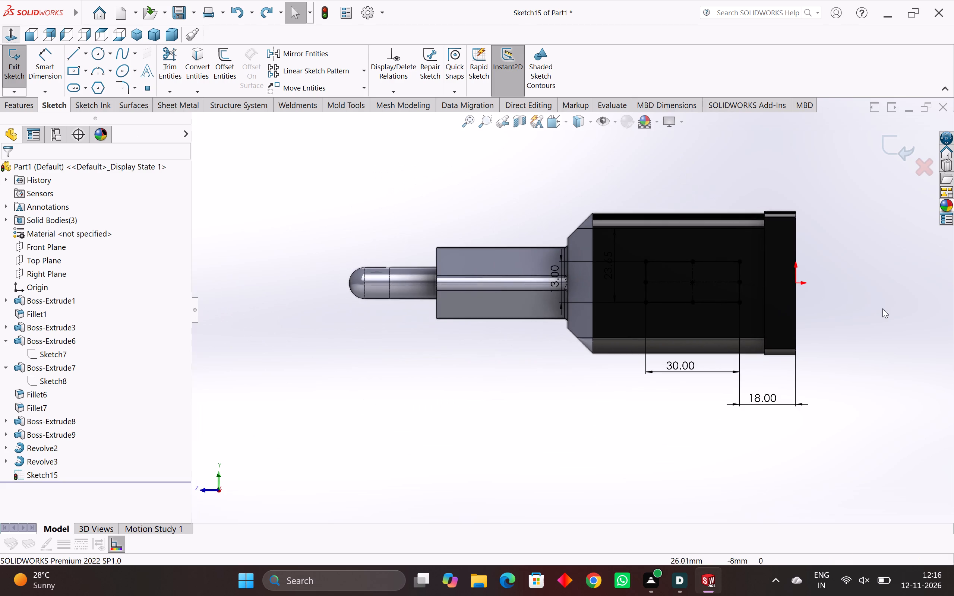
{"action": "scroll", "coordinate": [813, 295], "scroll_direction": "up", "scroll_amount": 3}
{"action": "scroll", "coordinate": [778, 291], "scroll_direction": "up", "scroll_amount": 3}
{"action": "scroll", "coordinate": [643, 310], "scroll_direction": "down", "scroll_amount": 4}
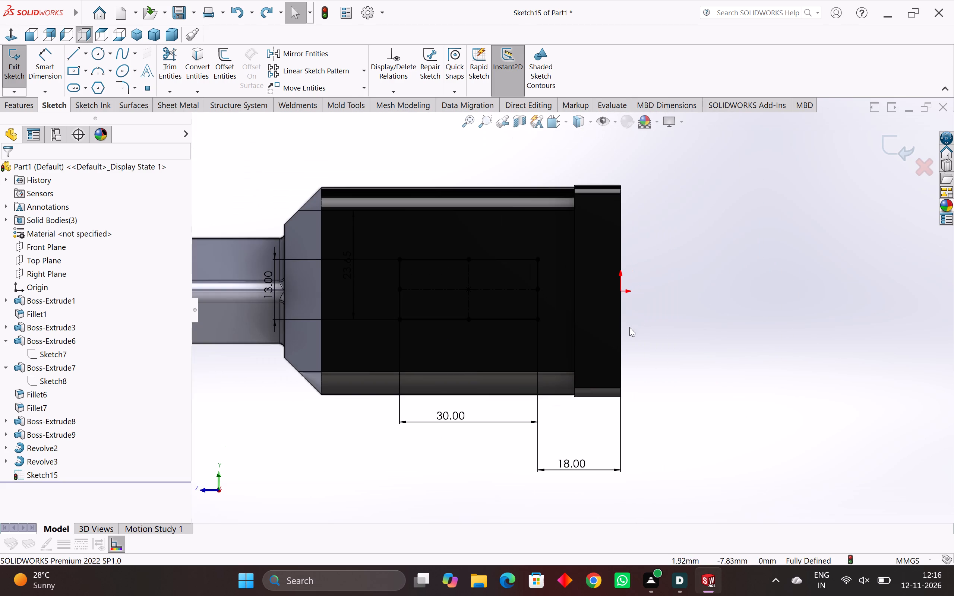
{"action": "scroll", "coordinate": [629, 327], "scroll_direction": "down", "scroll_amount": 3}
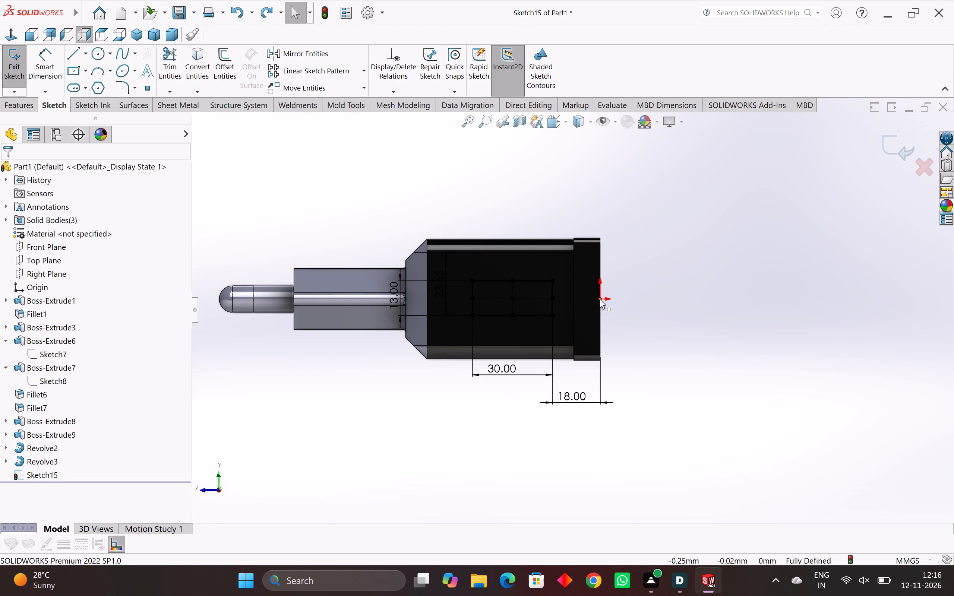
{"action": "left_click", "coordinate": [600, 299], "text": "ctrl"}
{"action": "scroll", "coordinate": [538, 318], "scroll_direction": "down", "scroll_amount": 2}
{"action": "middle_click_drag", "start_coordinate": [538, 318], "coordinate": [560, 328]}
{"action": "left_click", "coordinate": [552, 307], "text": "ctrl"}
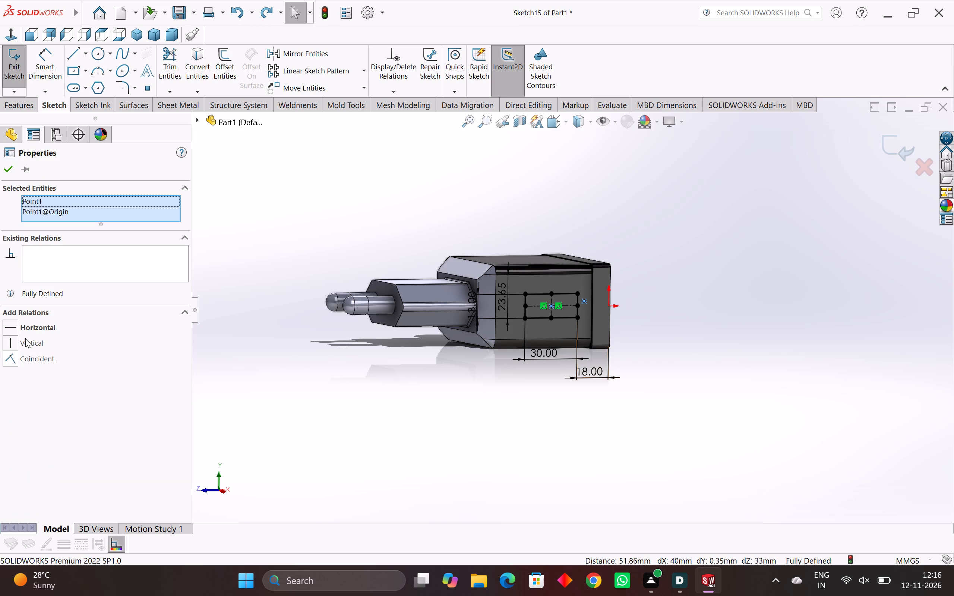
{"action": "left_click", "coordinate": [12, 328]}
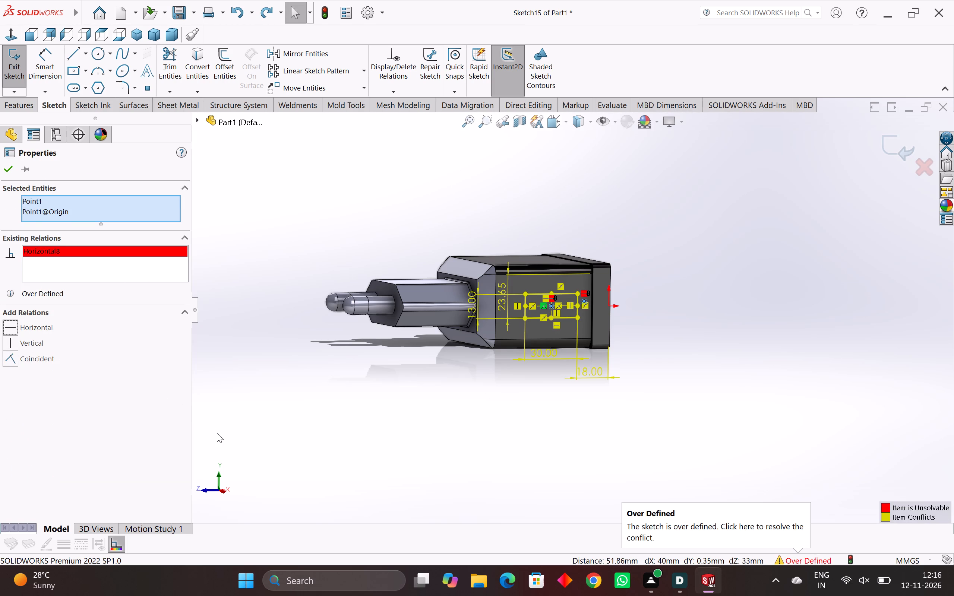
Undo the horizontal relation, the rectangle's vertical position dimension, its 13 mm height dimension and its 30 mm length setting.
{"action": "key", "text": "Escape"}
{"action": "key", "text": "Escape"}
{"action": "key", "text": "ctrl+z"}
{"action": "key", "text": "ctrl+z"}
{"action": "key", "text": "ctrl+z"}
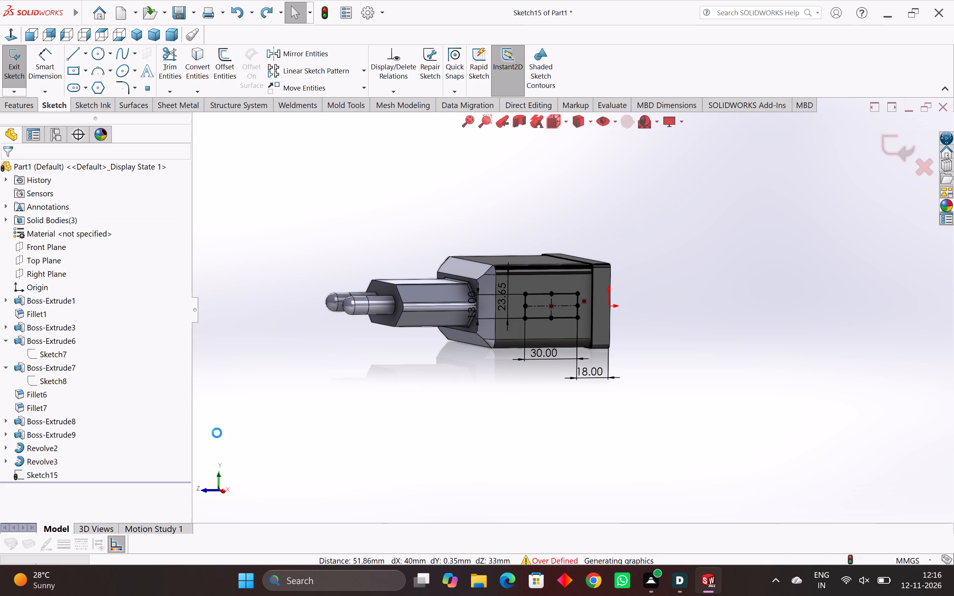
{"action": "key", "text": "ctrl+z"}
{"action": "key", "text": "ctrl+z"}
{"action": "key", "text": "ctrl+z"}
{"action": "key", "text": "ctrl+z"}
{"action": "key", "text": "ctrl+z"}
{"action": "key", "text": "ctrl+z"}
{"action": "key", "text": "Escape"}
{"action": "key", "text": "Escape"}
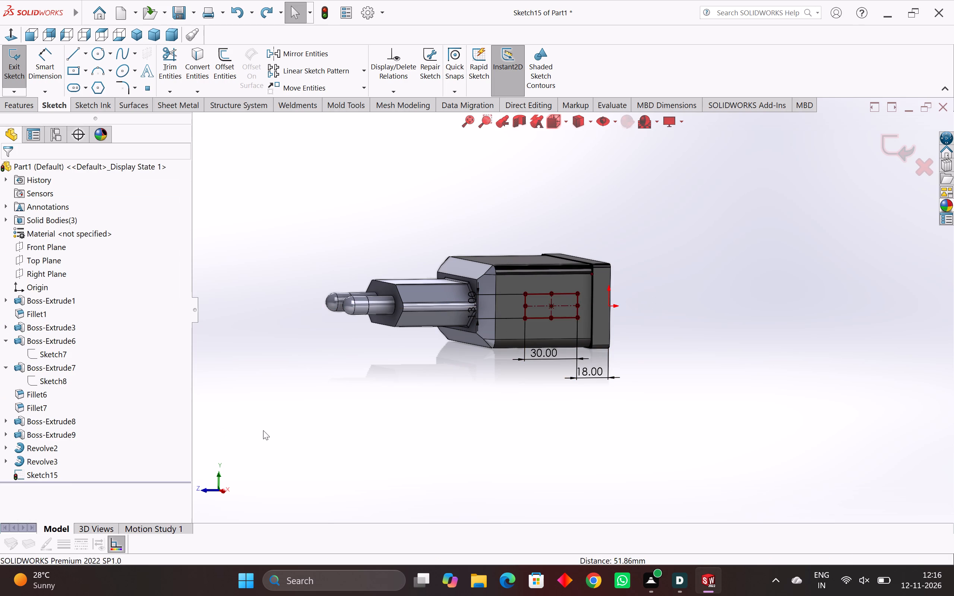
Delete the whole side-face rectangle from the sketch together with its construction lines and remaining dimensions.
{"action": "left_click_drag", "start_coordinate": [643, 259], "coordinate": [489, 416]}
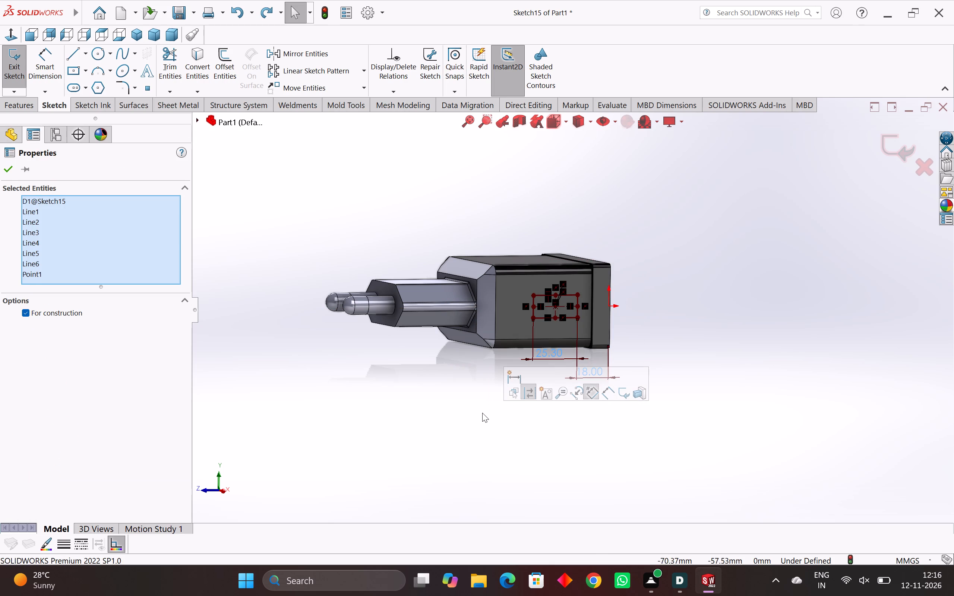
{"action": "key", "text": "Delete"}
{"action": "scroll", "coordinate": [601, 316], "scroll_direction": "up", "scroll_amount": 2}
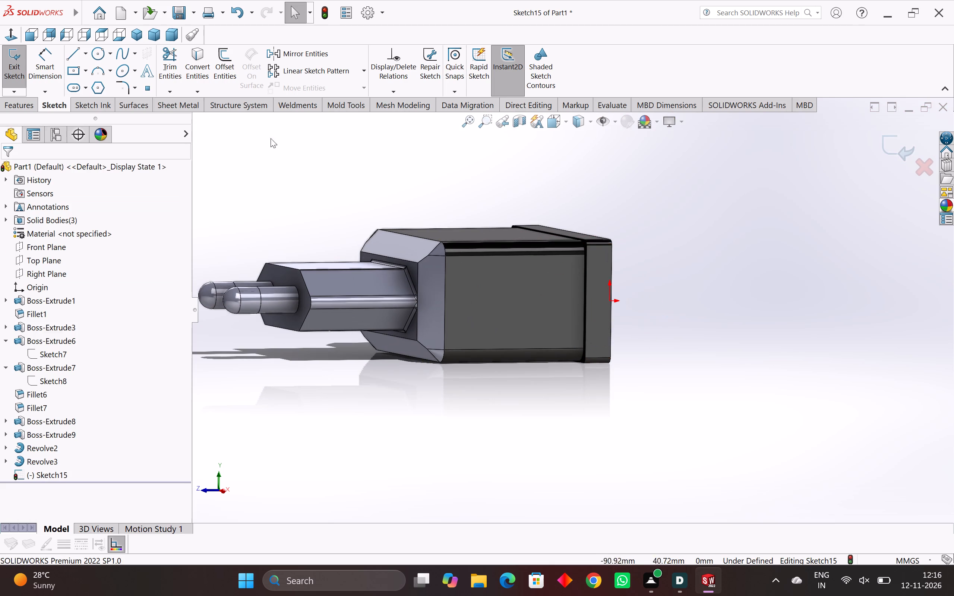
Sketch a horizontal centreline about 142.5 mm long through the origin, from beyond the housing's flanged end to the plug neck's pin end.
{"action": "left_click", "coordinate": [15, 36]}
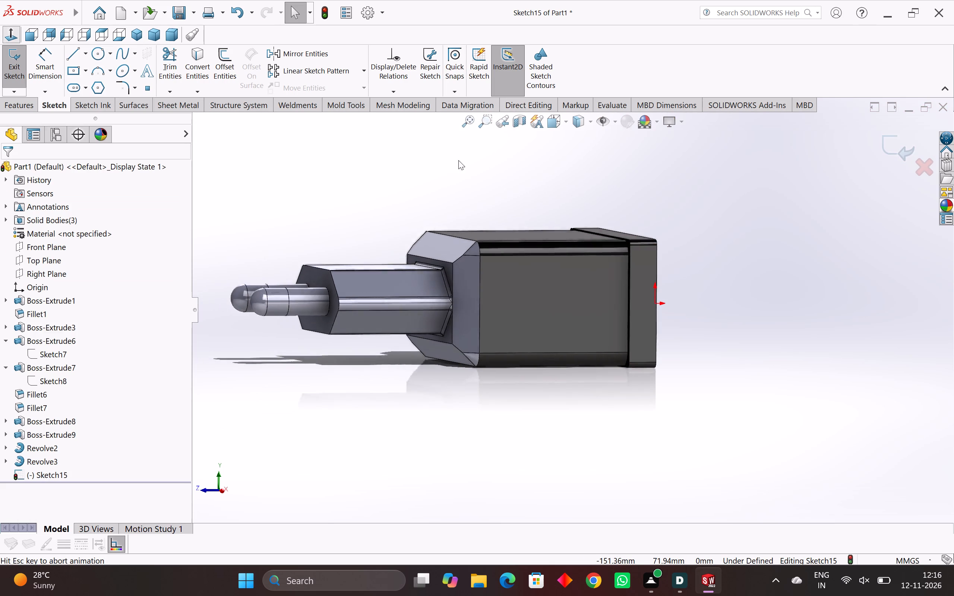
{"action": "left_click", "coordinate": [745, 200]}
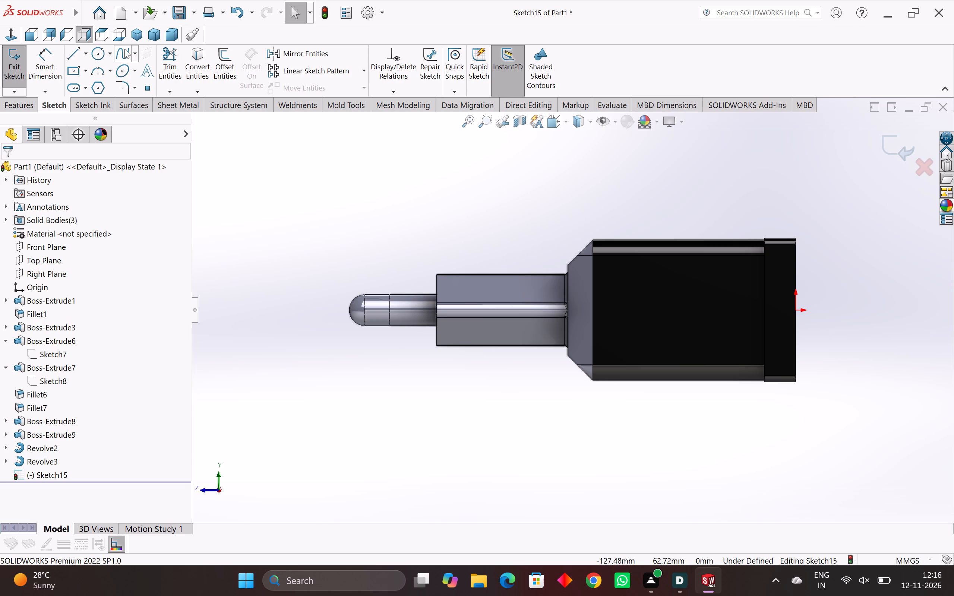
{"action": "left_click", "coordinate": [83, 56]}
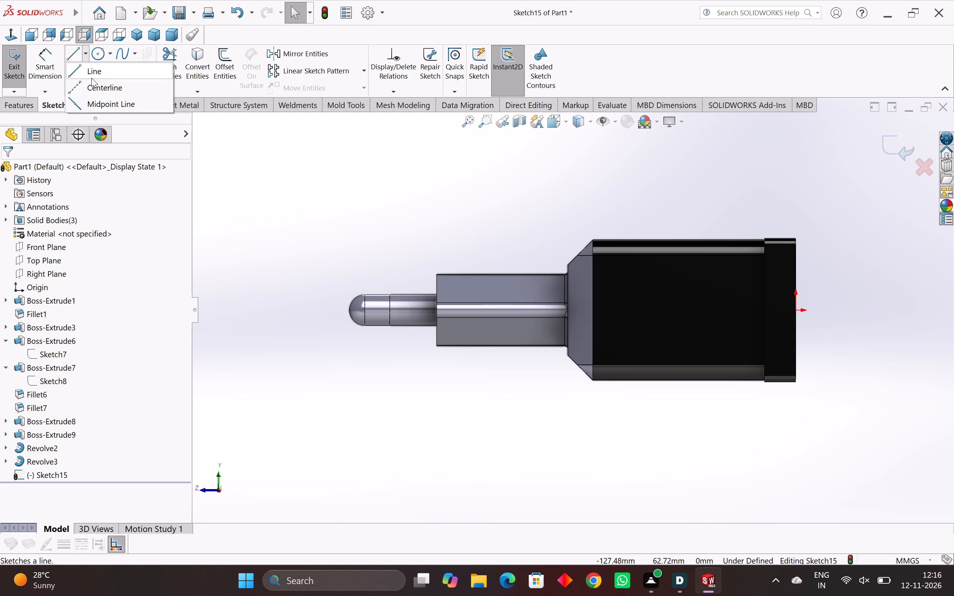
{"action": "left_click", "coordinate": [91, 87]}
{"action": "left_click", "coordinate": [885, 309]}
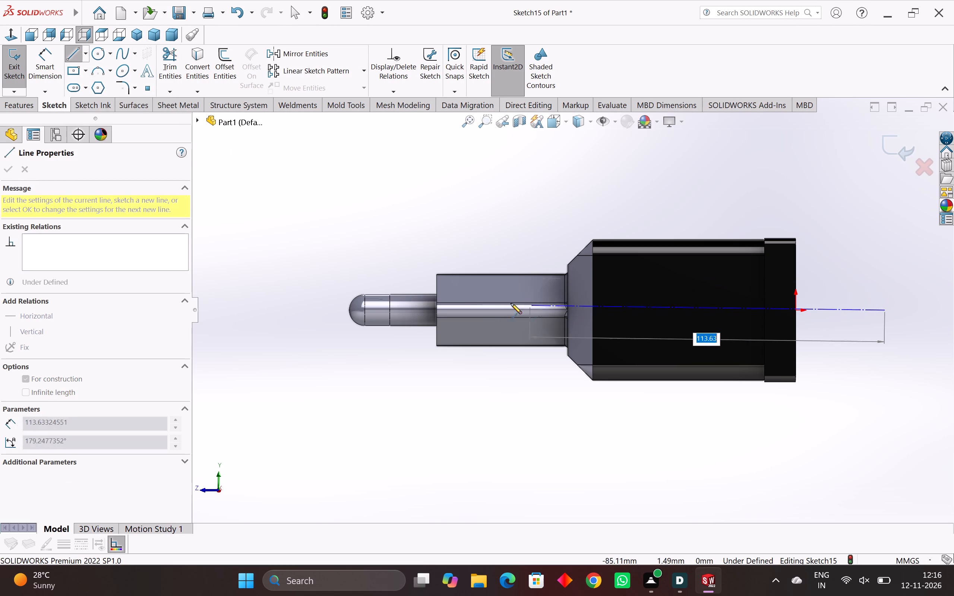
{"action": "left_click", "coordinate": [440, 308]}
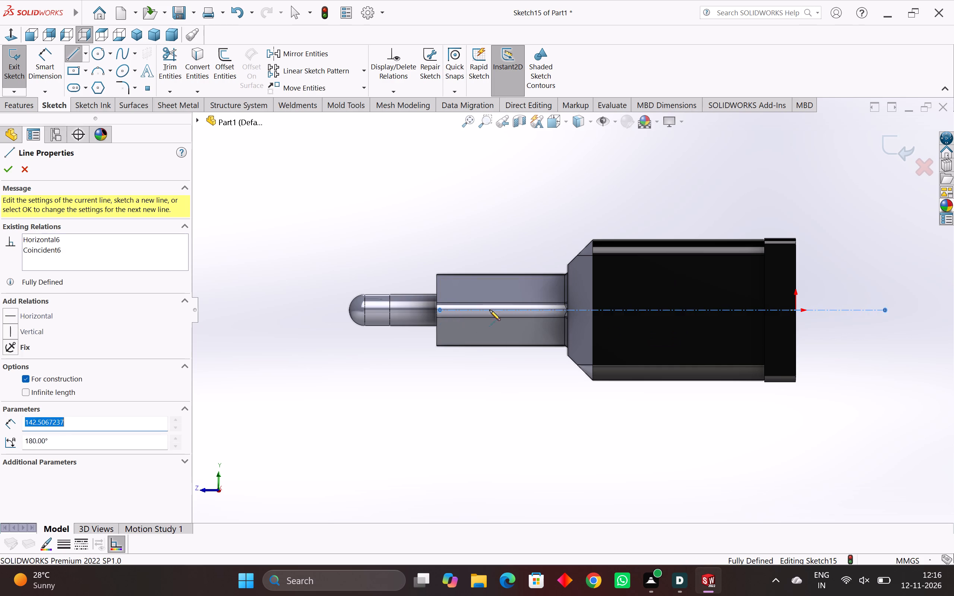
{"action": "key", "text": "Escape"}
{"action": "key", "text": "Escape"}
{"action": "key", "text": "Escape"}
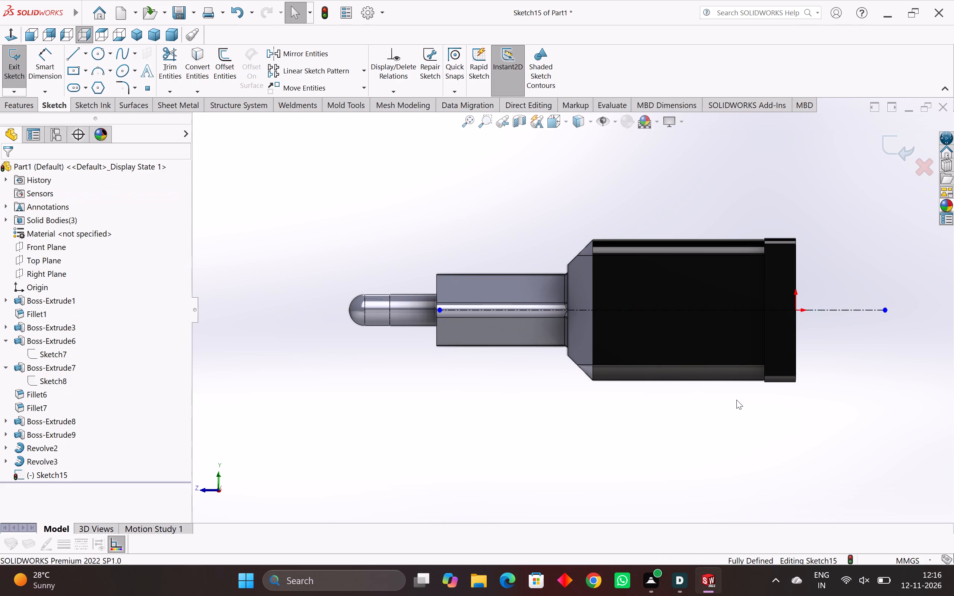
{"action": "middle_click_drag", "start_coordinate": [696, 348], "coordinate": [727, 370]}
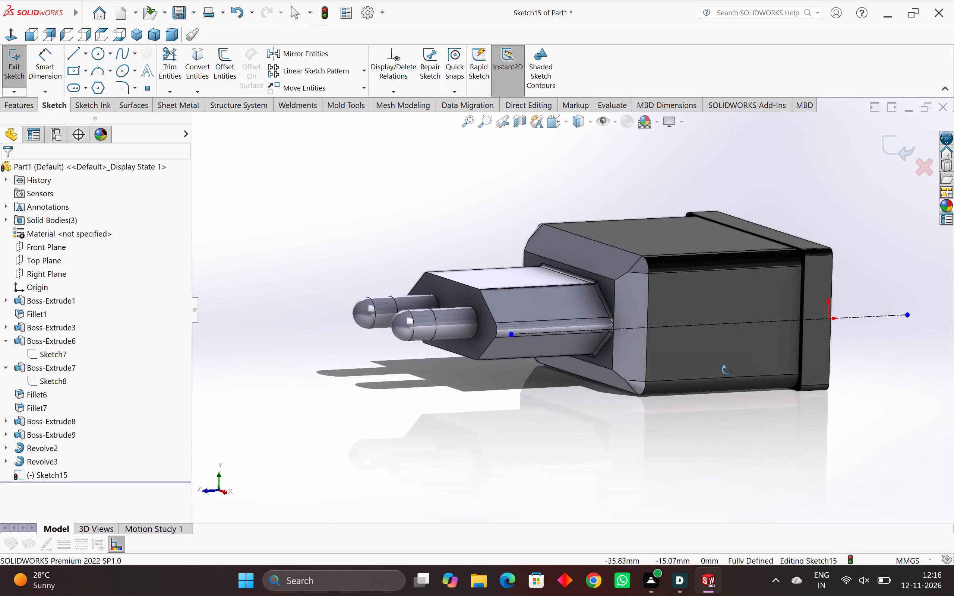
{"action": "middle_click_drag", "start_coordinate": [727, 370], "coordinate": [726, 378]}
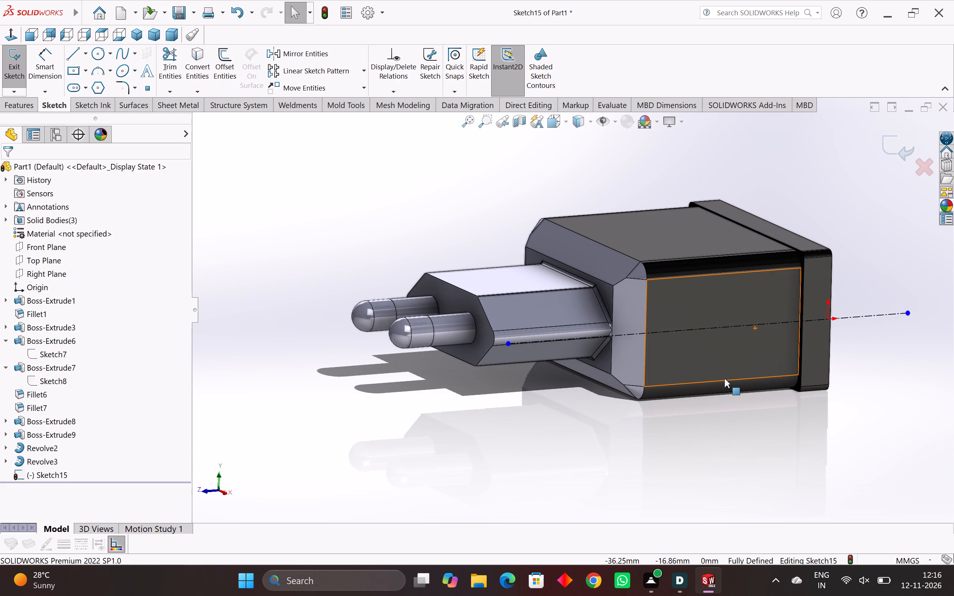
{"action": "scroll", "coordinate": [724, 378], "scroll_direction": "up", "scroll_amount": 1}
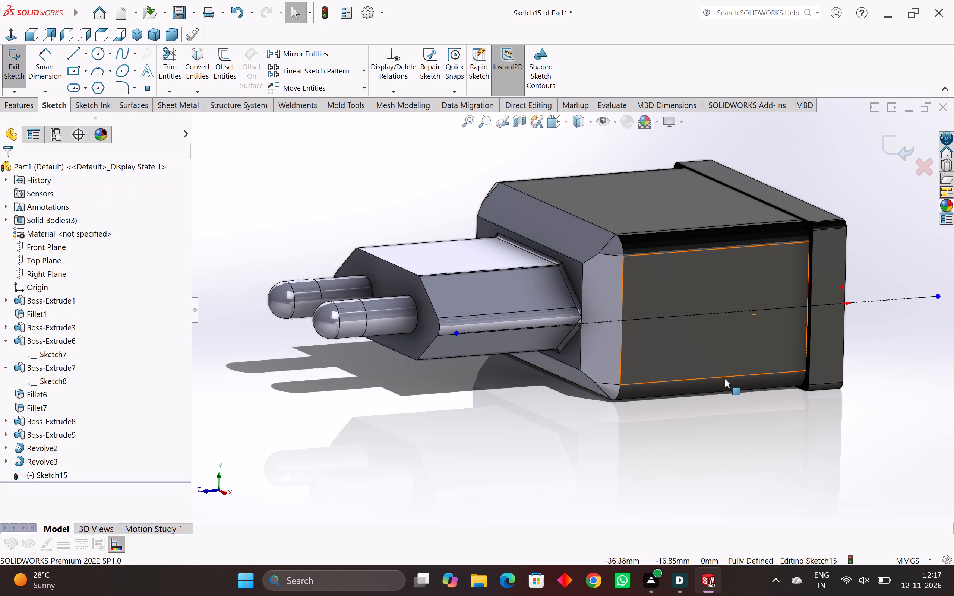
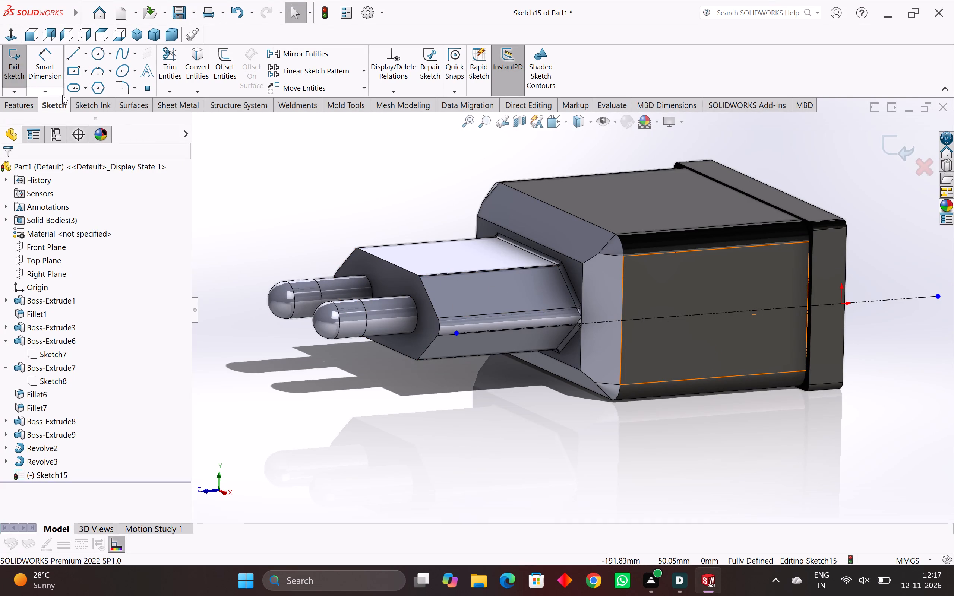
Sketch a centre rectangle 13 mm high and 30 mm long on the housing's side face, centred on the horizontal centreline.
{"action": "left_click", "coordinate": [77, 69]}
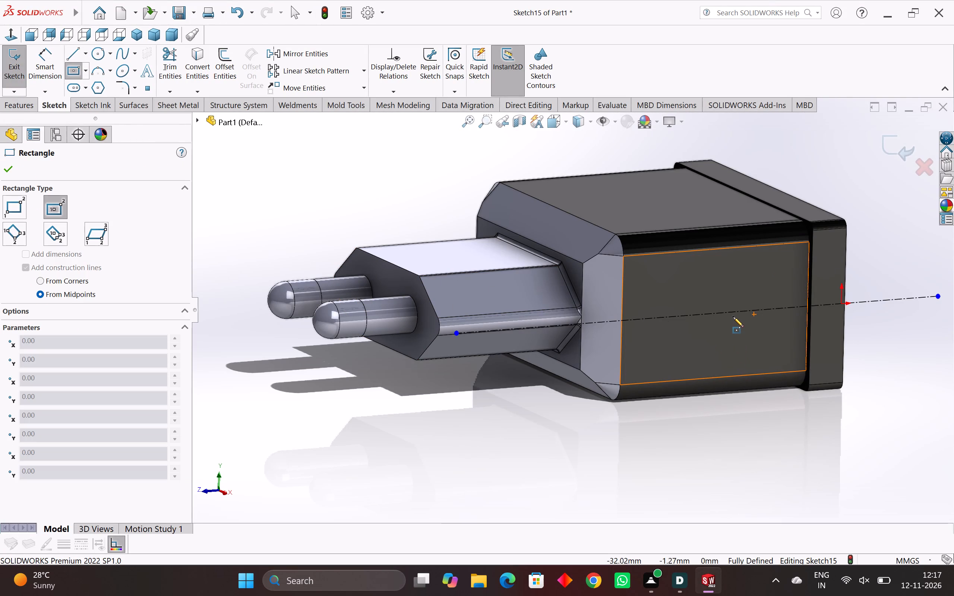
{"action": "left_click", "coordinate": [731, 313]}
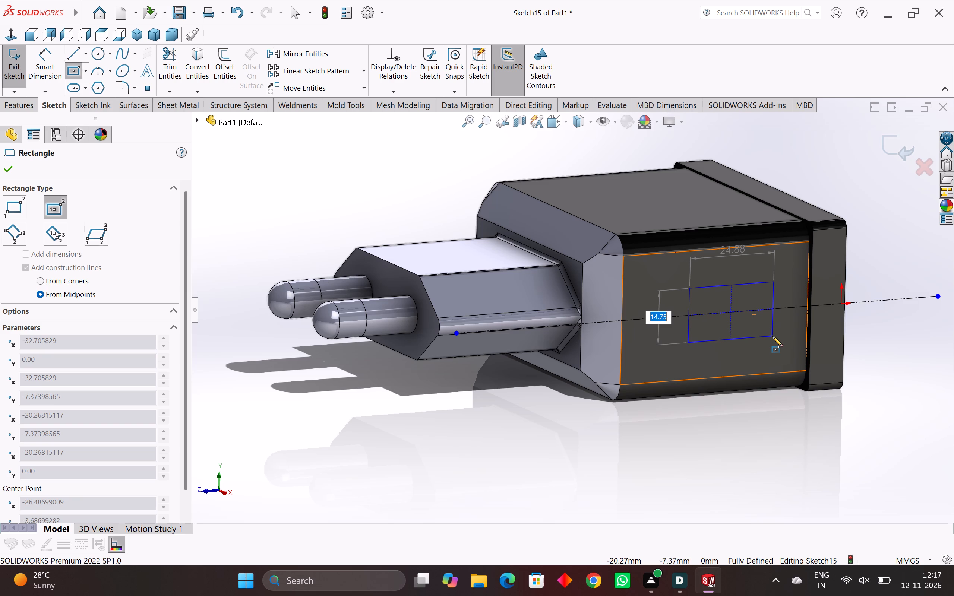
{"action": "type", "text": "13"}
{"action": "key", "text": "Return"}
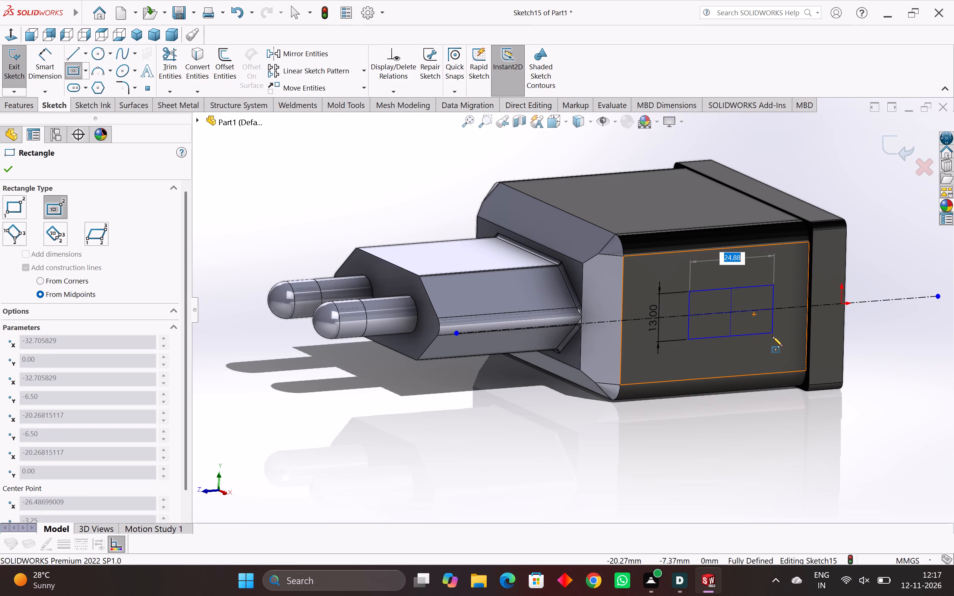
{"action": "type", "text": "30"}
{"action": "key", "text": "Return"}
{"action": "key", "text": "Escape"}
{"action": "key", "text": "Escape"}
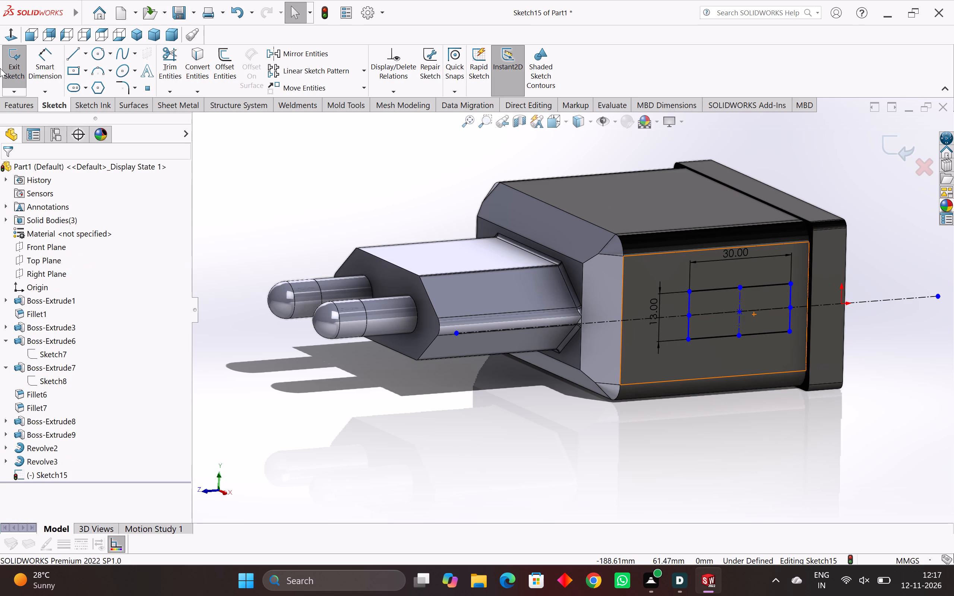
Dimension the rectangle's flange-side edge at 18 mm from the housing's outer flange edge.
{"action": "left_click", "coordinate": [59, 65]}
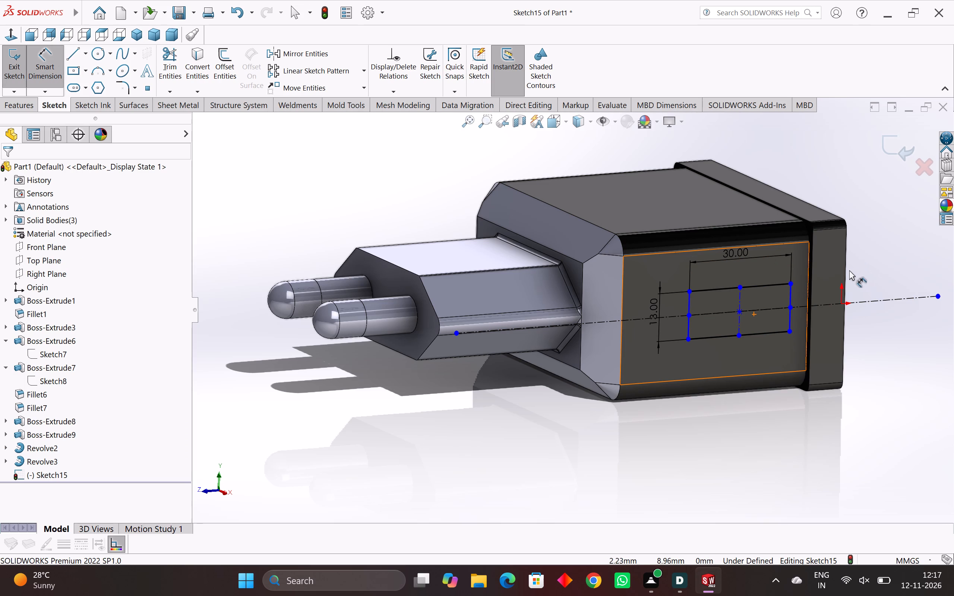
{"action": "left_click", "coordinate": [845, 269]}
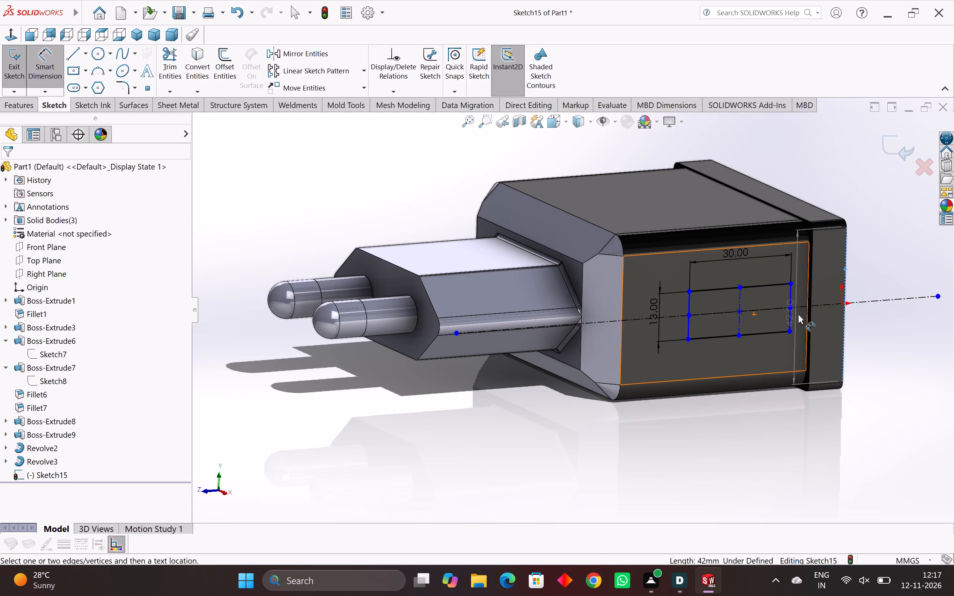
{"action": "left_click", "coordinate": [790, 317]}
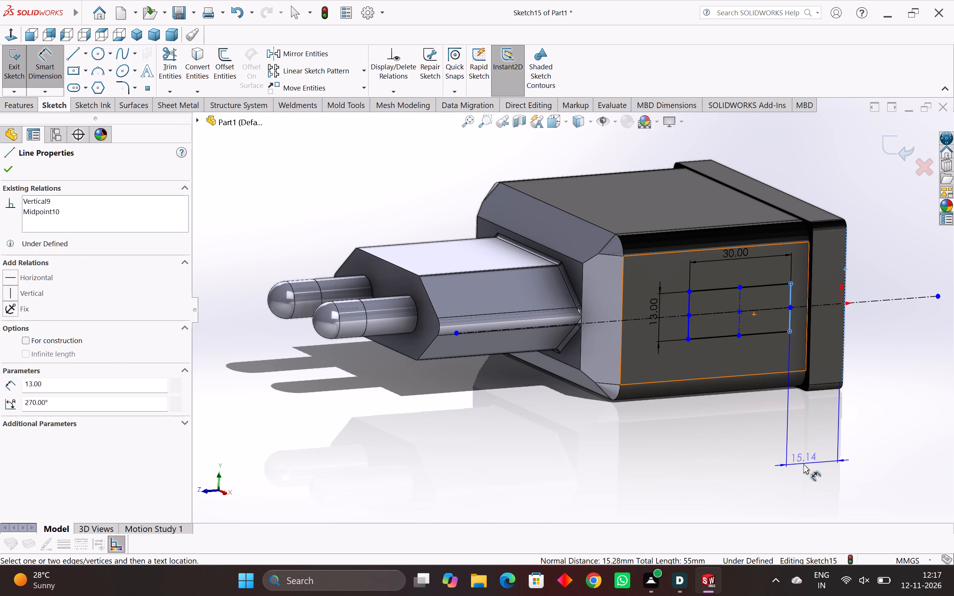
{"action": "left_click", "coordinate": [803, 464]}
{"action": "type", "text": "18"}
{"action": "key", "text": "Return"}
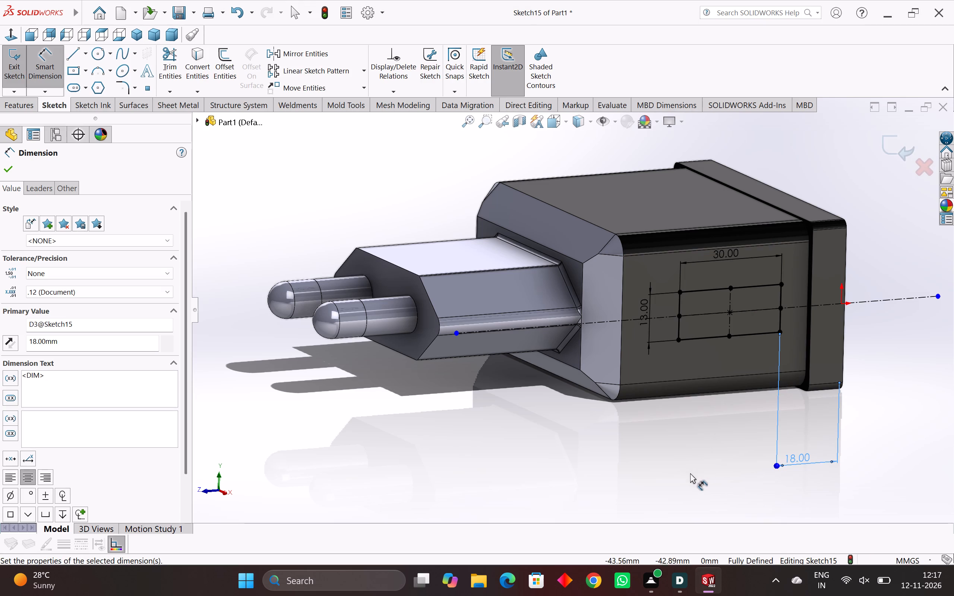
{"action": "left_click", "coordinate": [490, 455]}
{"action": "left_click", "coordinate": [53, 74]}
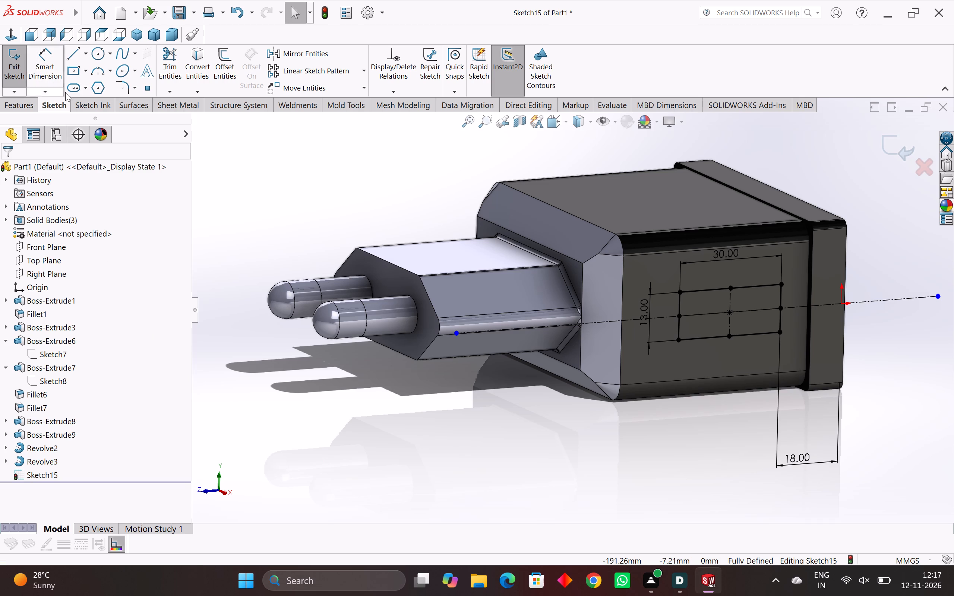
Start a blind extruded cut of the side-face rectangle into the housing with a depth of 20 mm.
{"action": "scroll", "coordinate": [398, 286], "scroll_direction": "down", "scroll_amount": 3}
{"action": "middle_click_drag", "start_coordinate": [398, 287], "coordinate": [407, 320]}
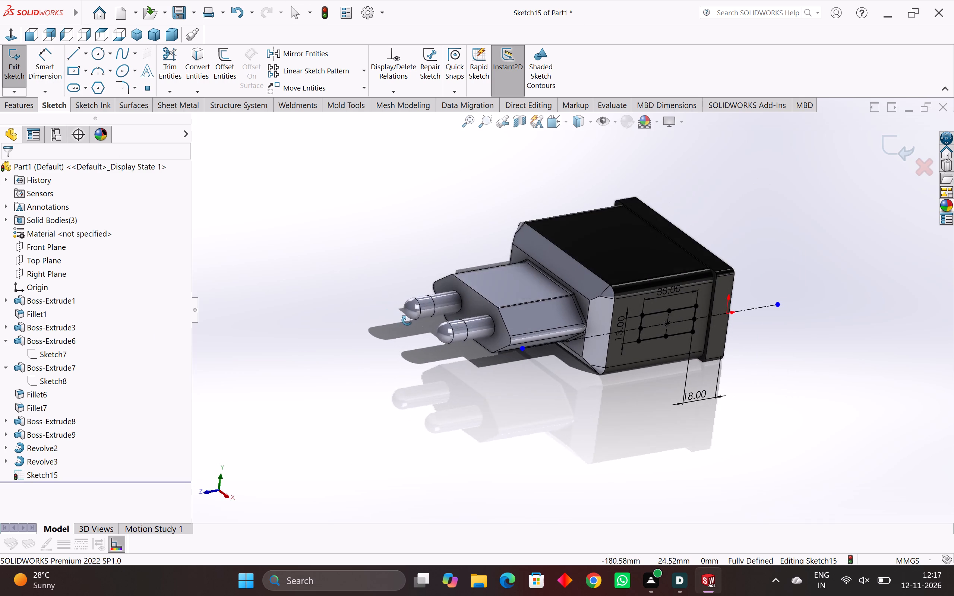
{"action": "middle_click_drag", "start_coordinate": [407, 320], "coordinate": [401, 319]}
{"action": "left_click", "coordinate": [19, 105]}
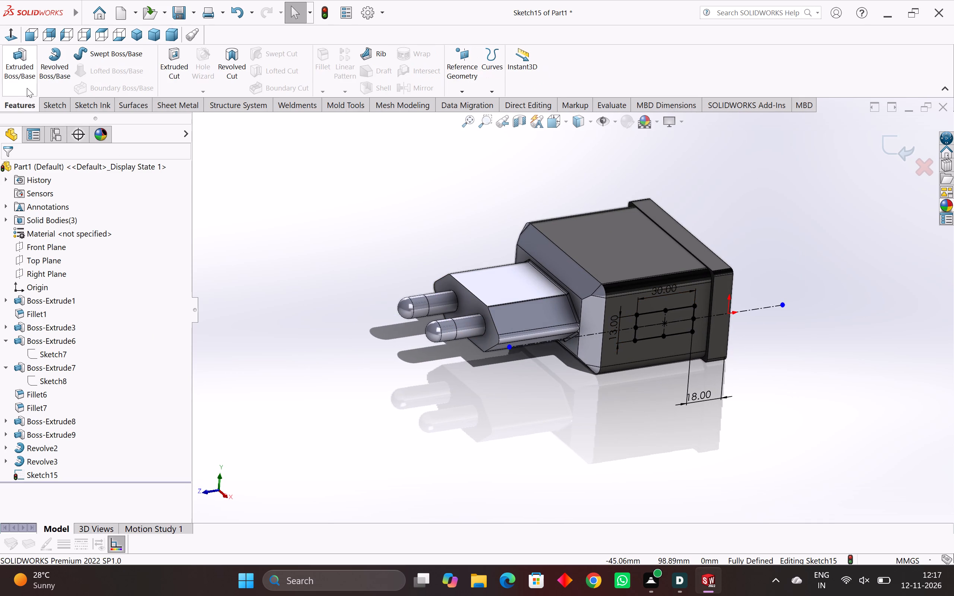
{"action": "left_click", "coordinate": [176, 63]}
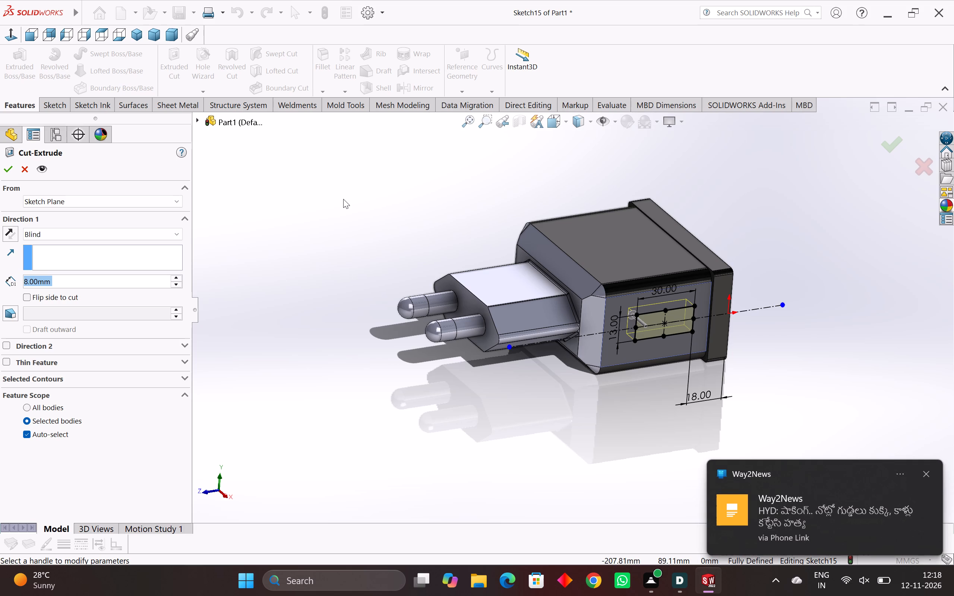
{"action": "middle_click_drag", "start_coordinate": [343, 199], "coordinate": [341, 232]}
{"action": "middle_click_drag", "start_coordinate": [457, 263], "coordinate": [448, 321]}
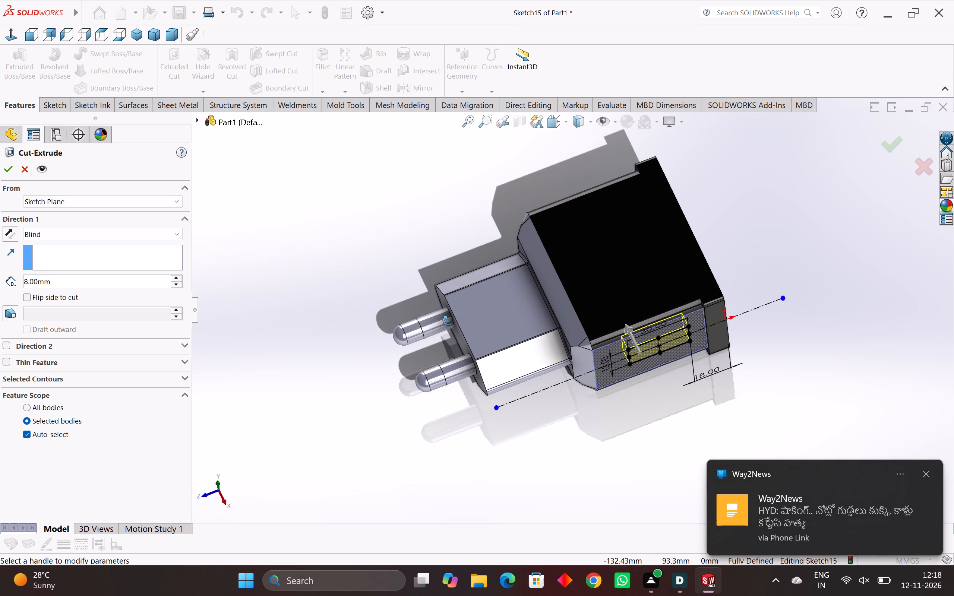
{"action": "middle_click_drag", "start_coordinate": [448, 321], "coordinate": [432, 337]}
{"action": "left_click_drag", "start_coordinate": [53, 279], "coordinate": [0, 298]}
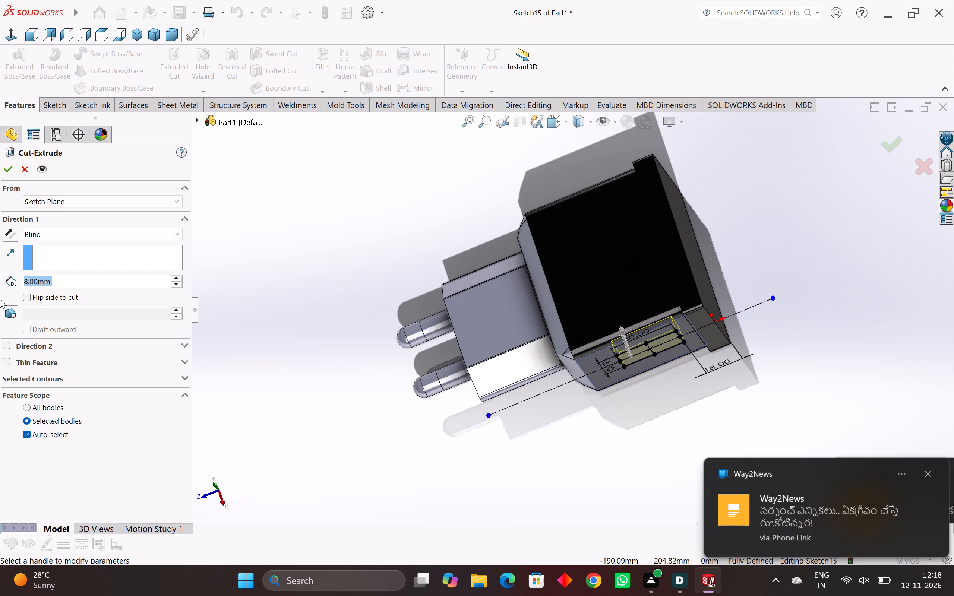
{"action": "type", "text": "20"}
{"action": "key", "text": "Return"}
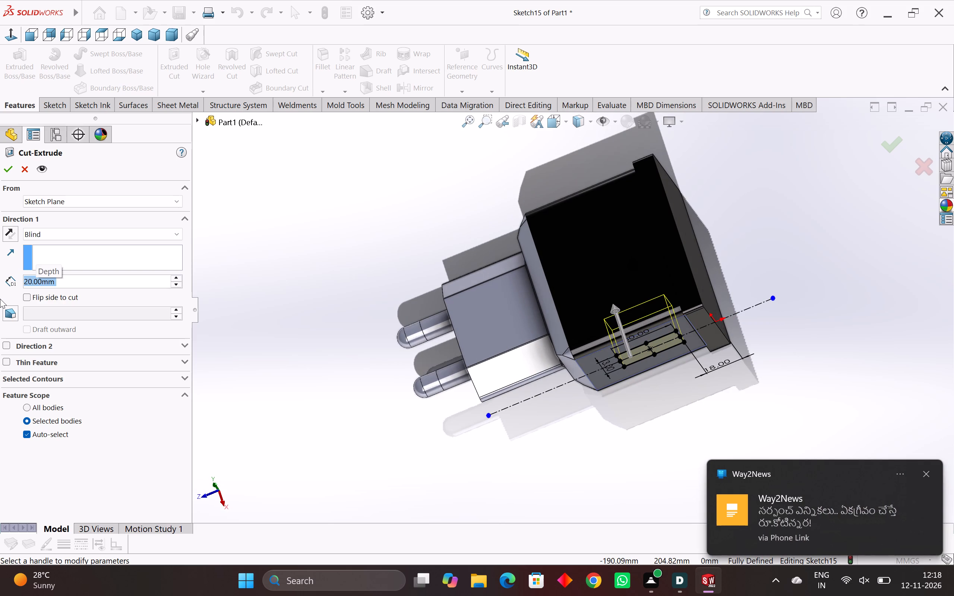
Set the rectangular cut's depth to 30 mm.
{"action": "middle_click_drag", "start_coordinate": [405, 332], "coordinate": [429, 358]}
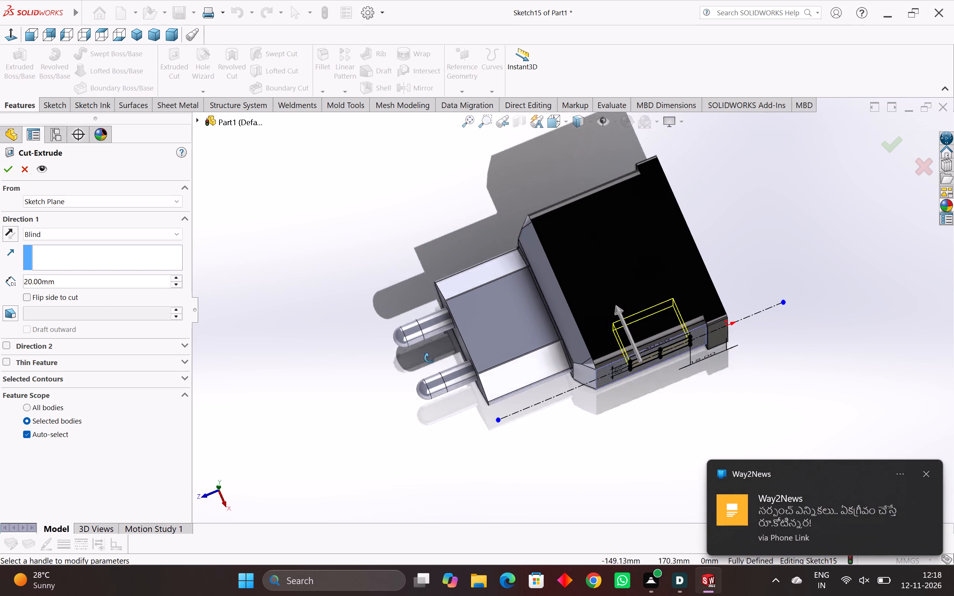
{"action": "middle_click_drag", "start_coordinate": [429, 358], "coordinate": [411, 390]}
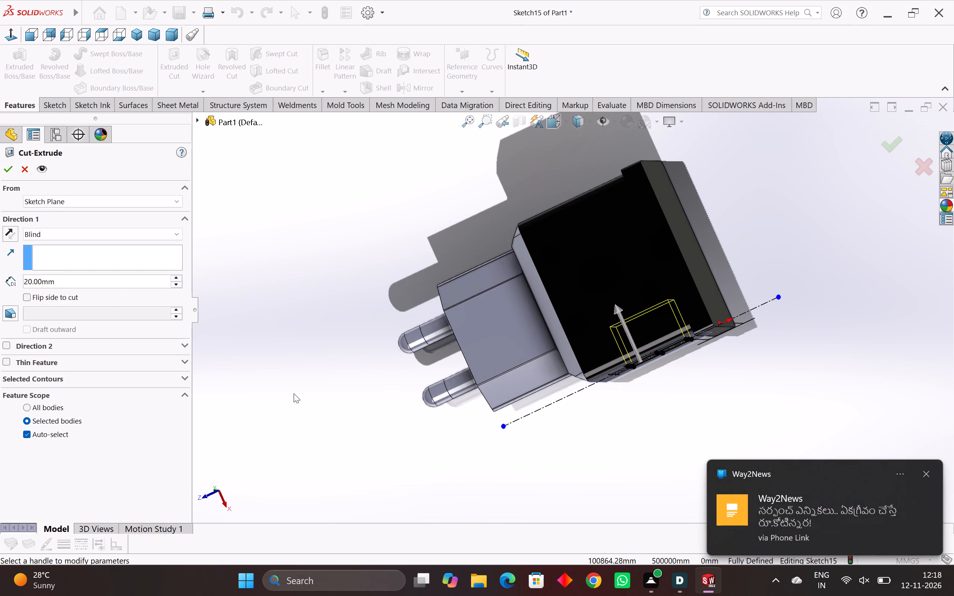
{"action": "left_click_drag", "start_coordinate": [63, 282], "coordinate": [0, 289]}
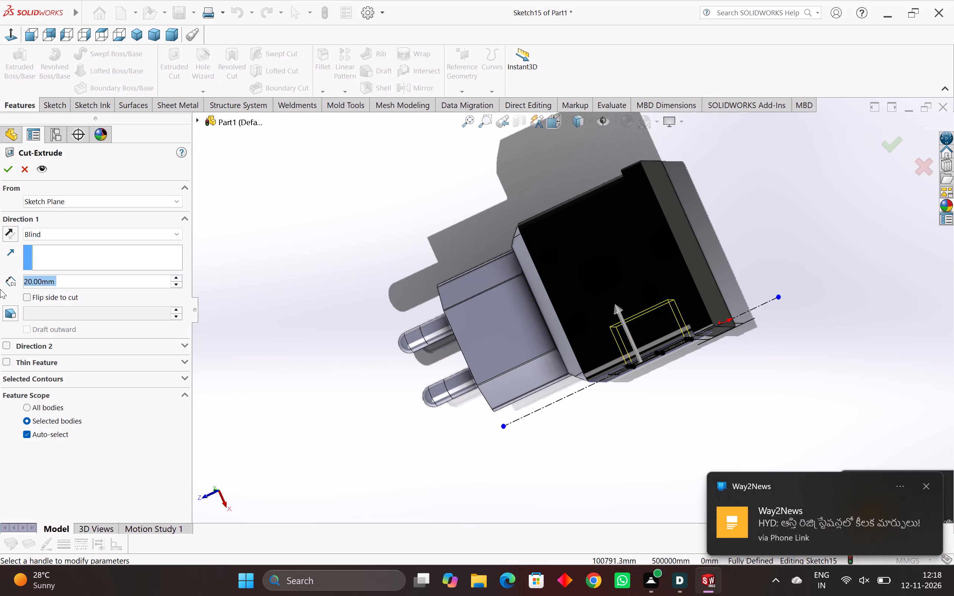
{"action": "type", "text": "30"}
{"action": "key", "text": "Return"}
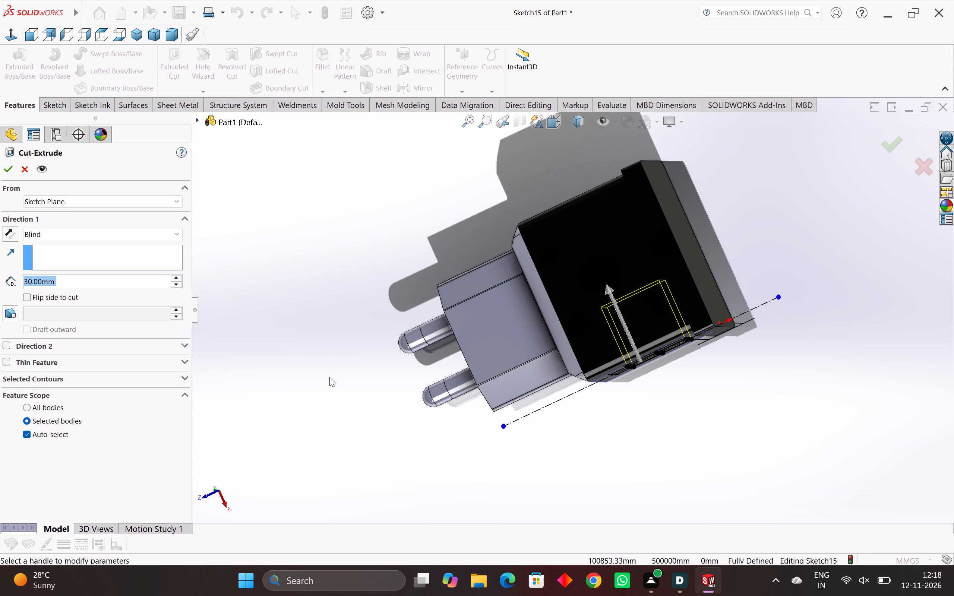
Set the rectangular cut's depth to 25 mm and complete the extruded cut.
{"action": "middle_click_drag", "start_coordinate": [502, 376], "coordinate": [517, 368]}
{"action": "middle_click_drag", "start_coordinate": [517, 368], "coordinate": [458, 300]}
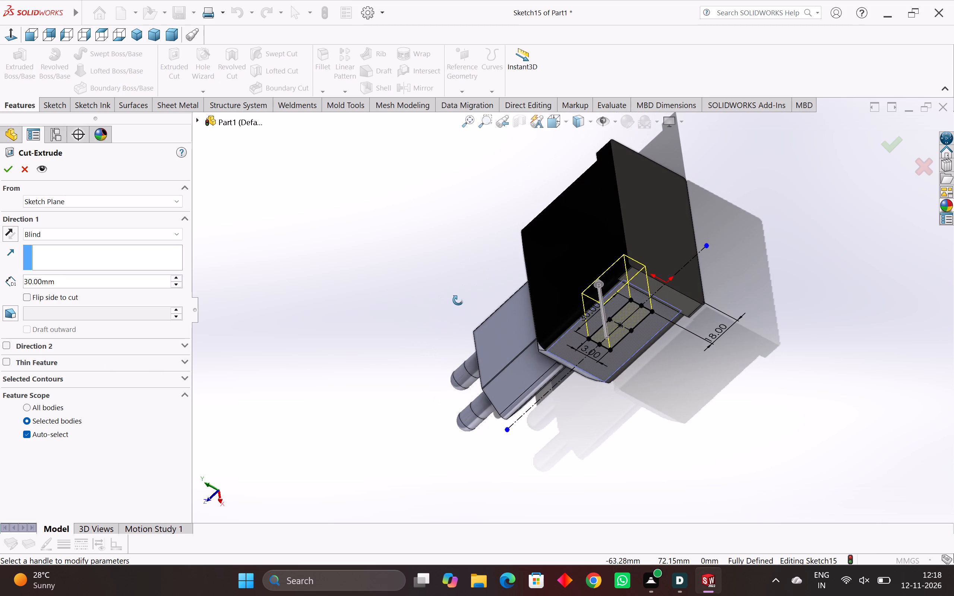
{"action": "middle_click_drag", "start_coordinate": [458, 300], "coordinate": [461, 302]}
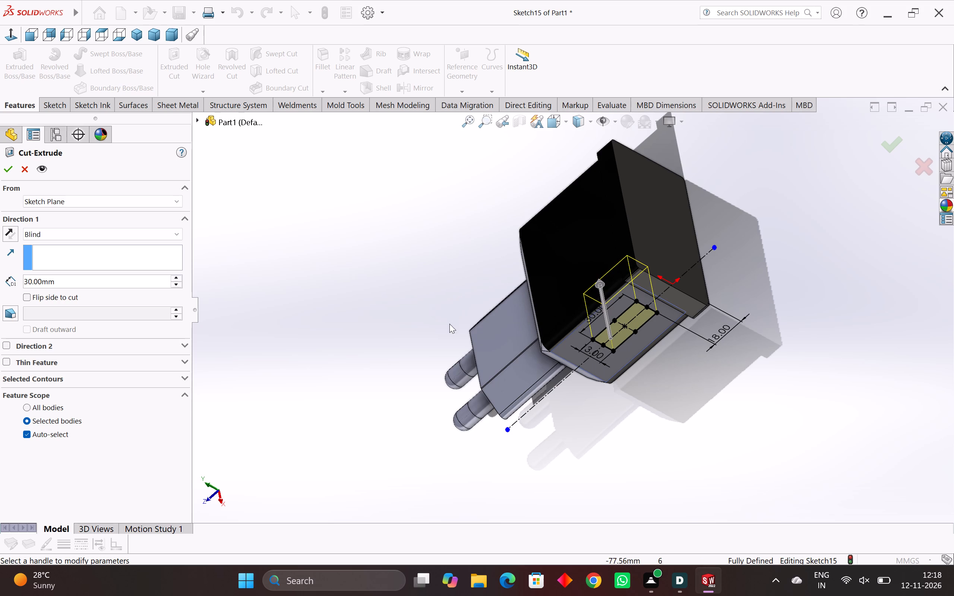
{"action": "middle_click_drag", "start_coordinate": [466, 339], "coordinate": [511, 384]}
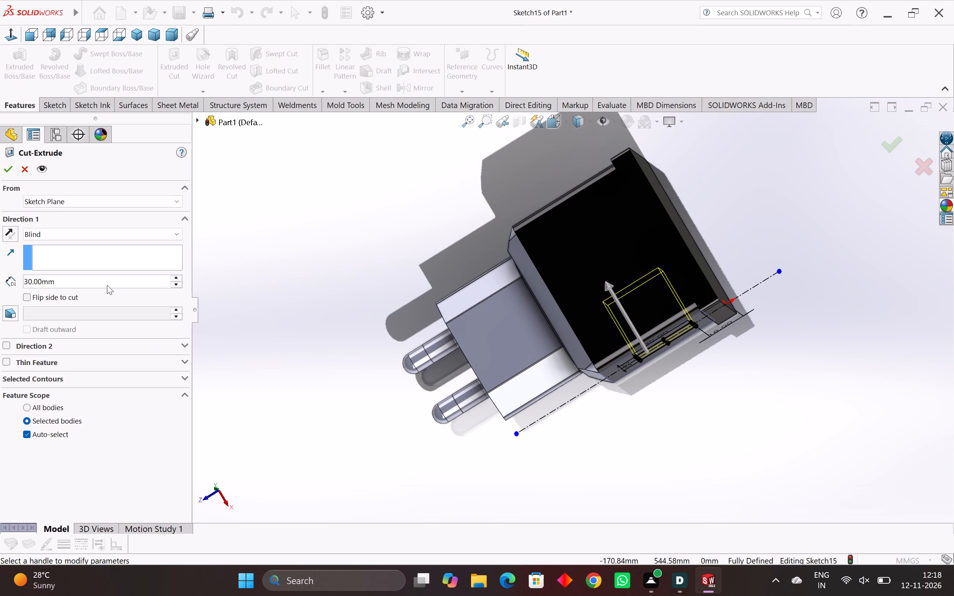
{"action": "left_click_drag", "start_coordinate": [84, 280], "coordinate": [0, 294]}
{"action": "type", "text": "25"}
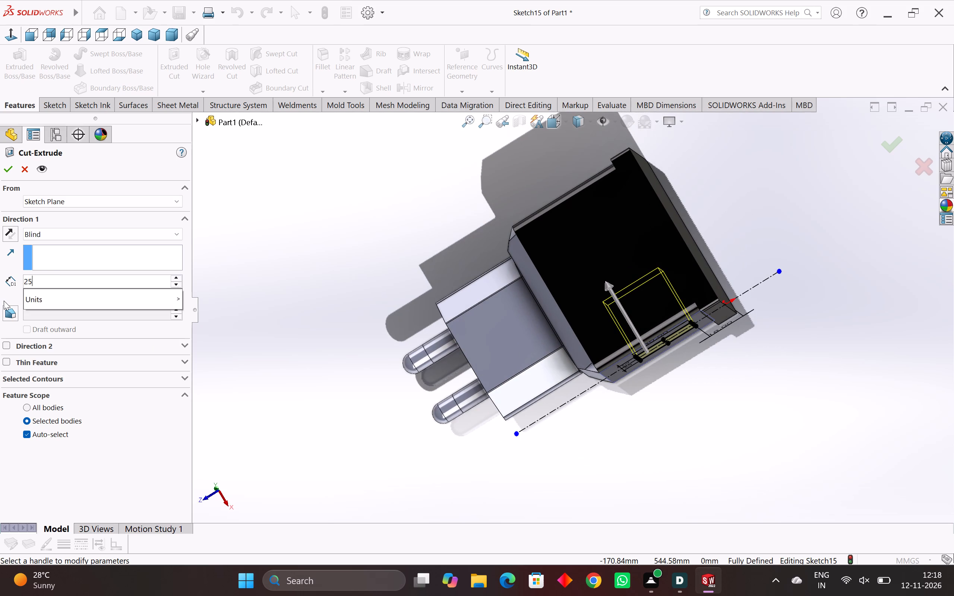
{"action": "key", "text": "Return"}
{"action": "middle_click", "coordinate": [455, 348]}
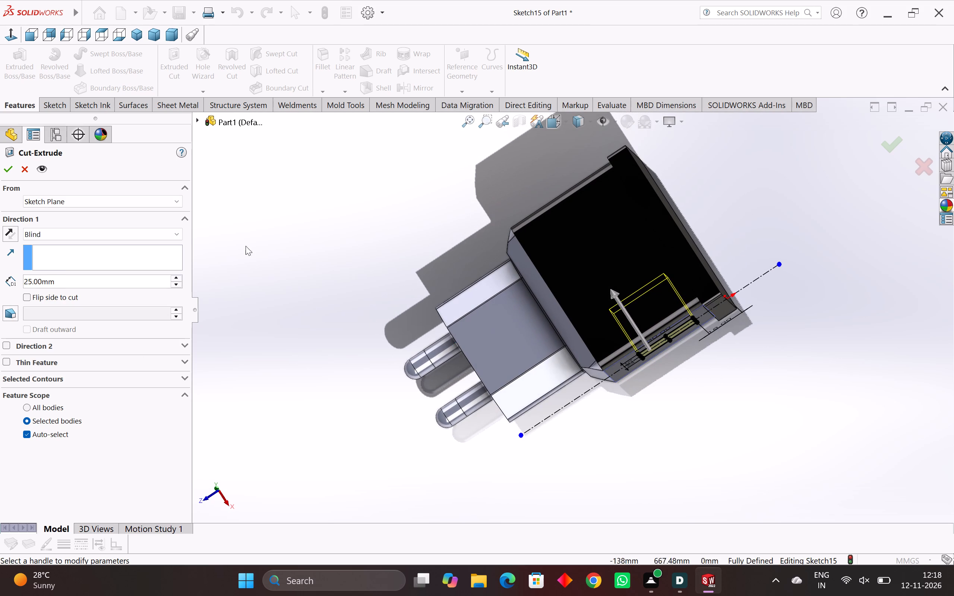
{"action": "left_click", "coordinate": [8, 173]}
Start a sketch on the rectangular pocket's floor and draw a centre rectangle about 20 mm by 3.7 mm in its upper half.
{"action": "middle_click_drag", "start_coordinate": [597, 381], "coordinate": [515, 286]}
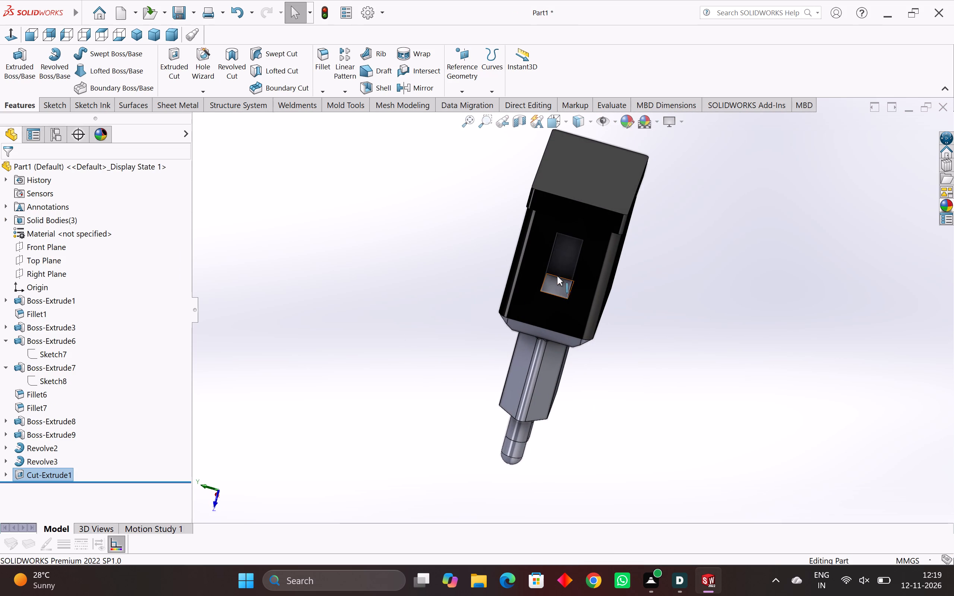
{"action": "left_click", "coordinate": [559, 269]}
{"action": "left_click", "coordinate": [595, 247]}
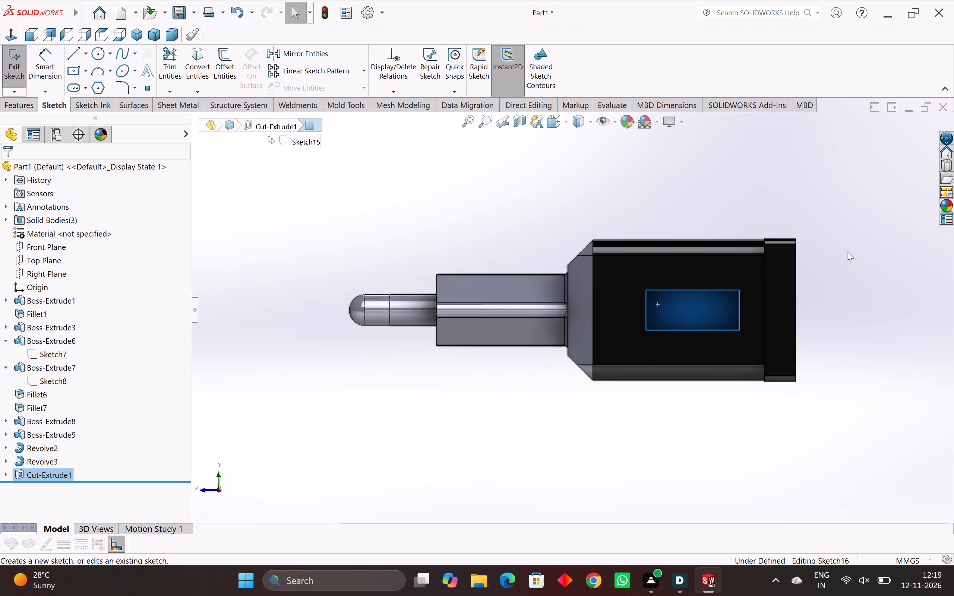
{"action": "left_click", "coordinate": [847, 250]}
{"action": "scroll", "coordinate": [692, 302], "scroll_direction": "up", "scroll_amount": 3}
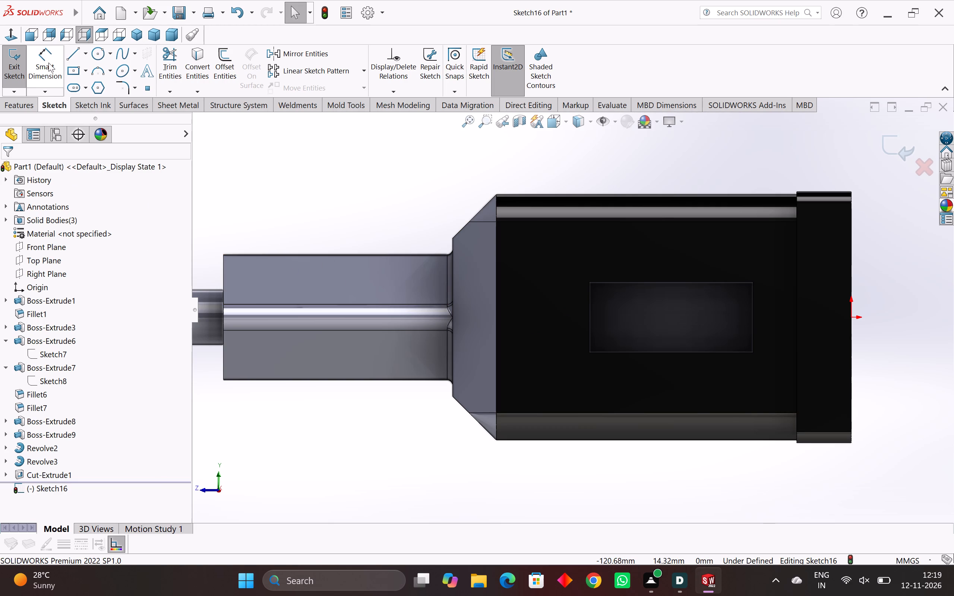
{"action": "left_click", "coordinate": [73, 71]}
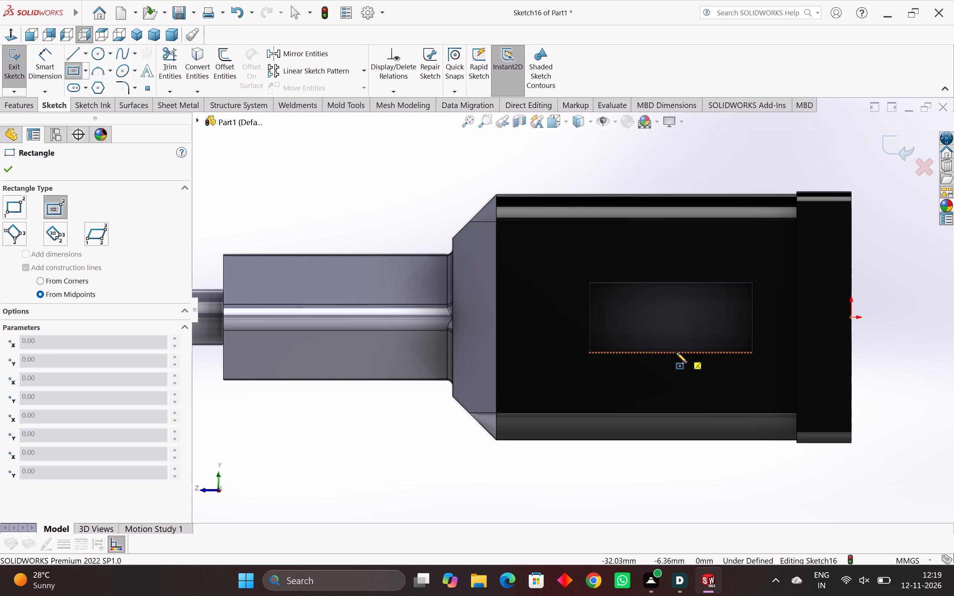
{"action": "left_click", "coordinate": [669, 304]}
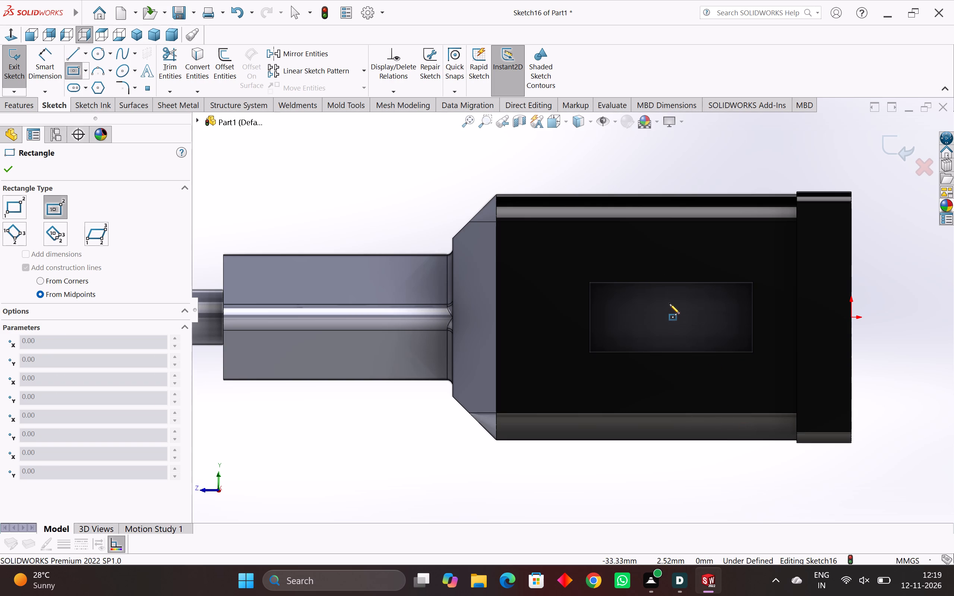
{"action": "left_click", "coordinate": [724, 314]}
{"action": "key", "text": "Escape"}
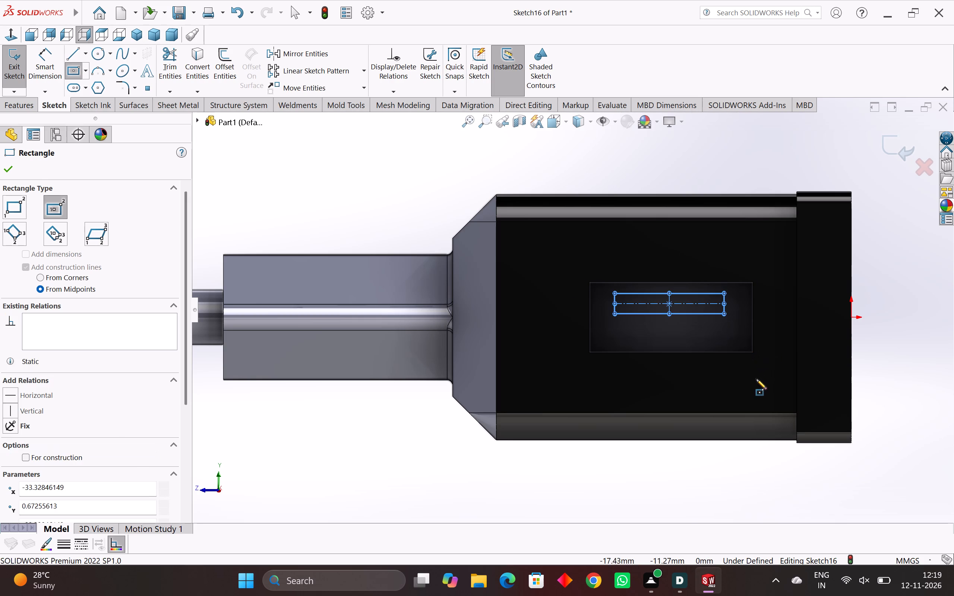
{"action": "key", "text": "Escape"}
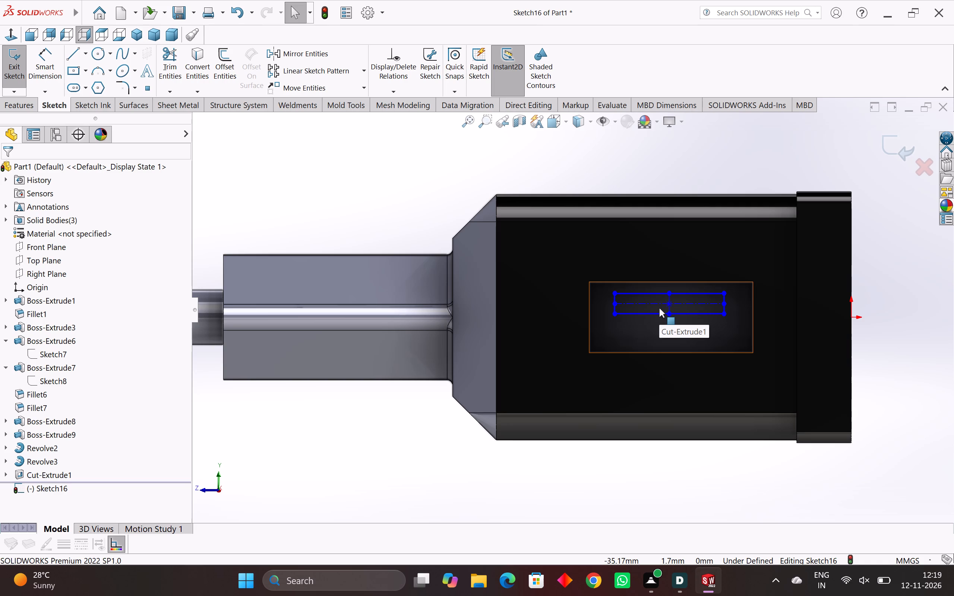
{"action": "key", "text": "Escape"}
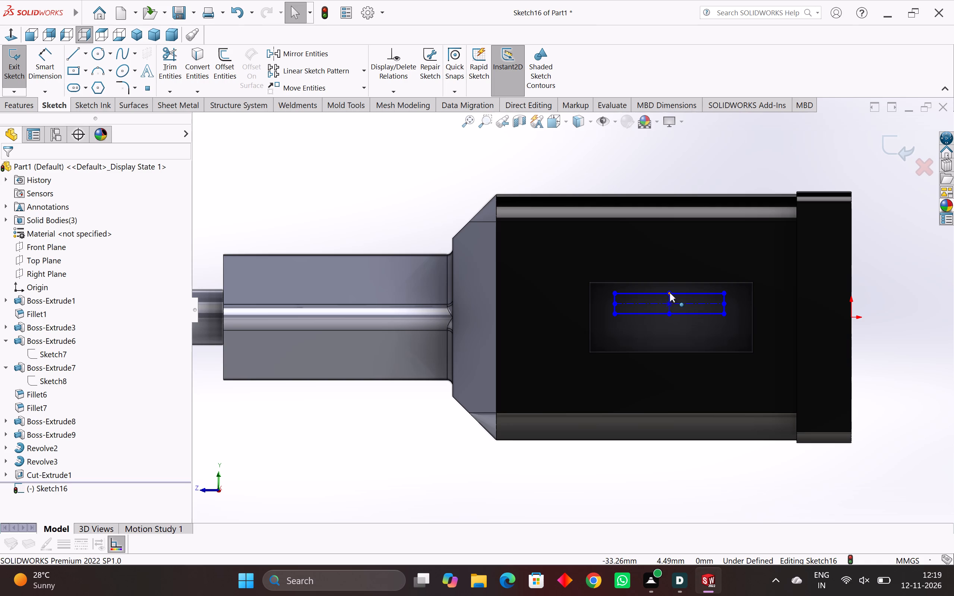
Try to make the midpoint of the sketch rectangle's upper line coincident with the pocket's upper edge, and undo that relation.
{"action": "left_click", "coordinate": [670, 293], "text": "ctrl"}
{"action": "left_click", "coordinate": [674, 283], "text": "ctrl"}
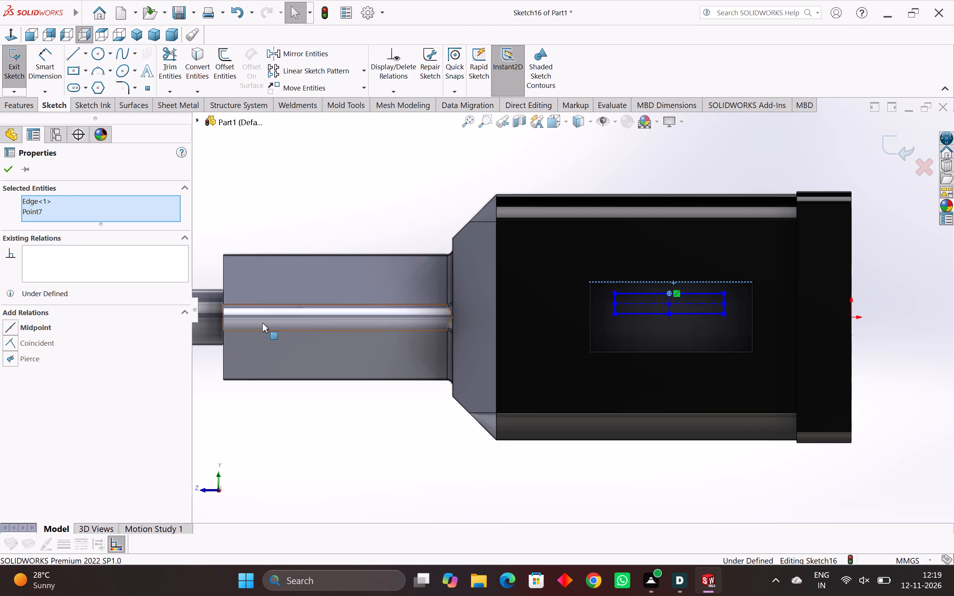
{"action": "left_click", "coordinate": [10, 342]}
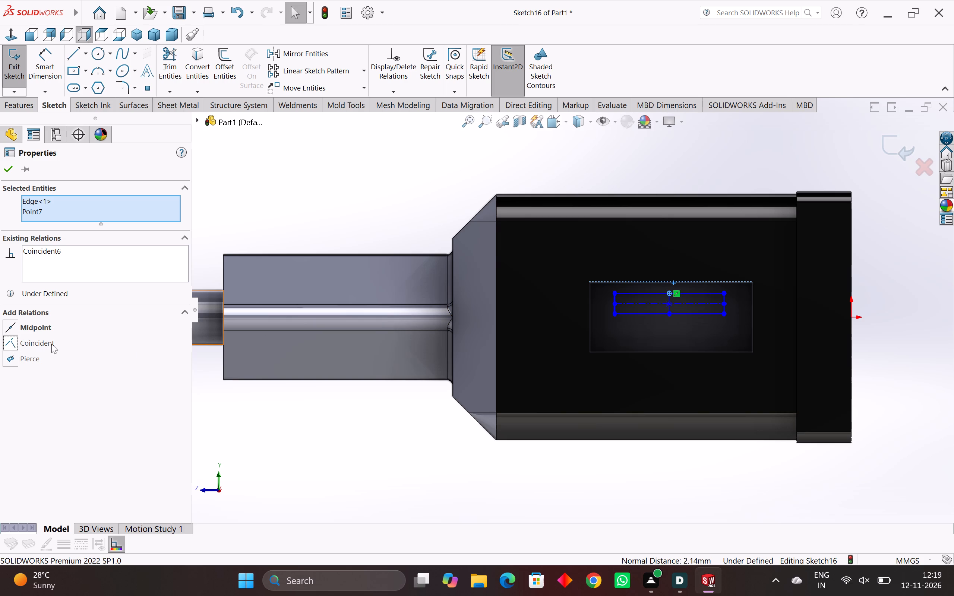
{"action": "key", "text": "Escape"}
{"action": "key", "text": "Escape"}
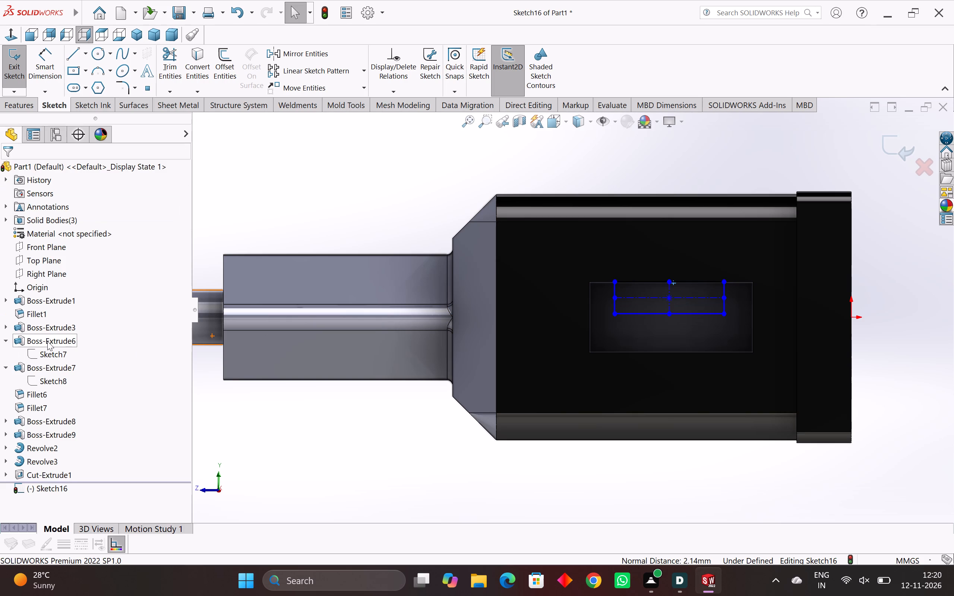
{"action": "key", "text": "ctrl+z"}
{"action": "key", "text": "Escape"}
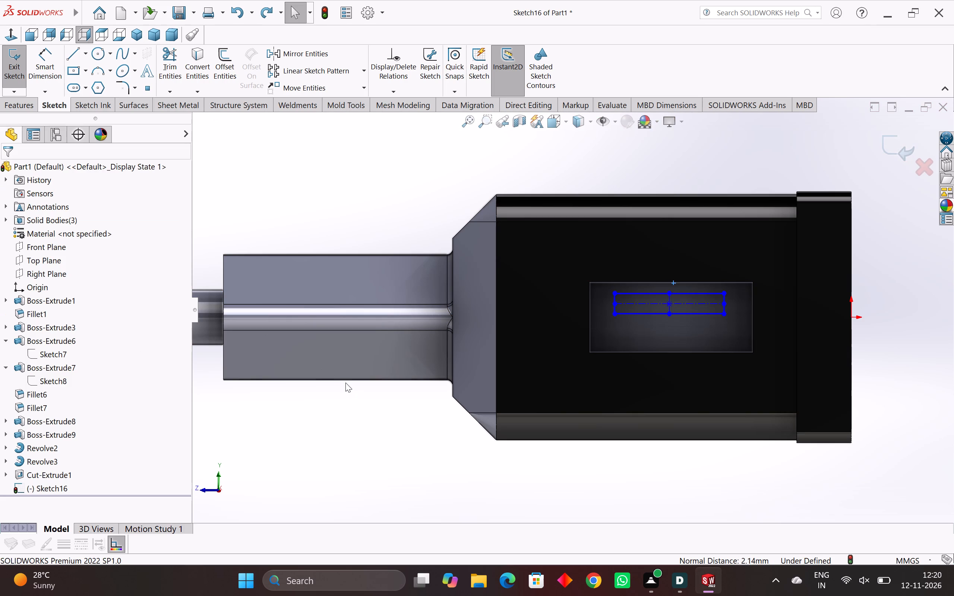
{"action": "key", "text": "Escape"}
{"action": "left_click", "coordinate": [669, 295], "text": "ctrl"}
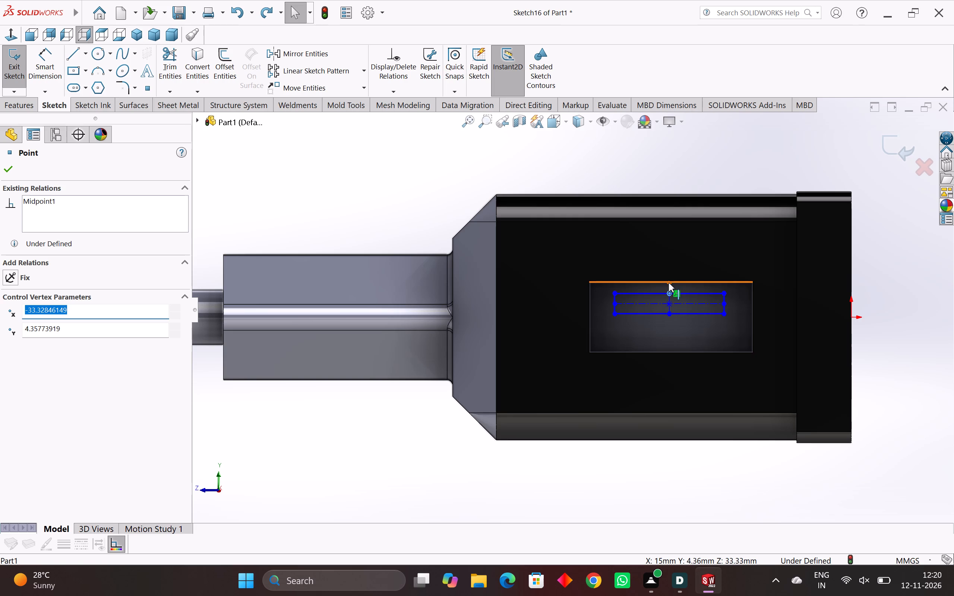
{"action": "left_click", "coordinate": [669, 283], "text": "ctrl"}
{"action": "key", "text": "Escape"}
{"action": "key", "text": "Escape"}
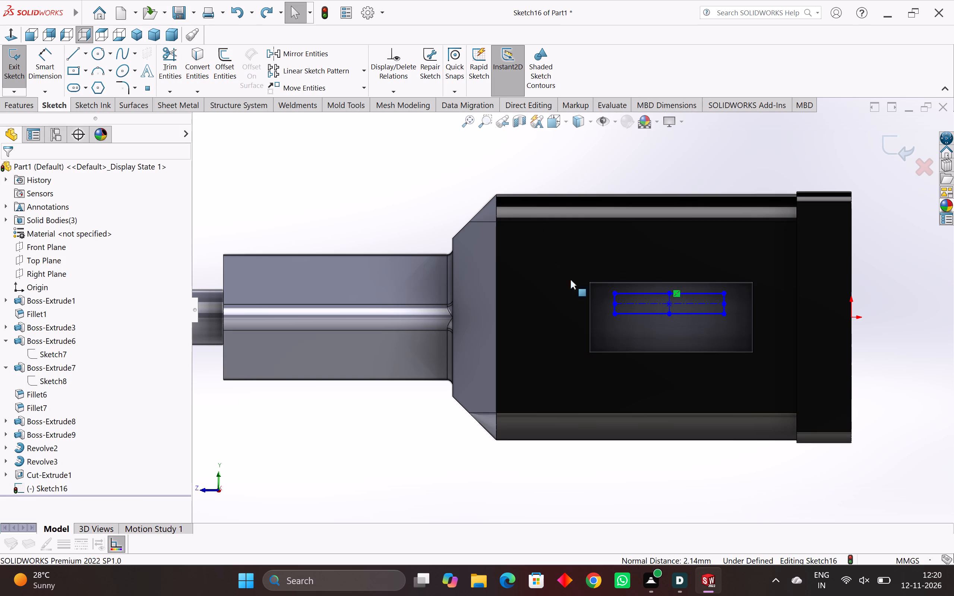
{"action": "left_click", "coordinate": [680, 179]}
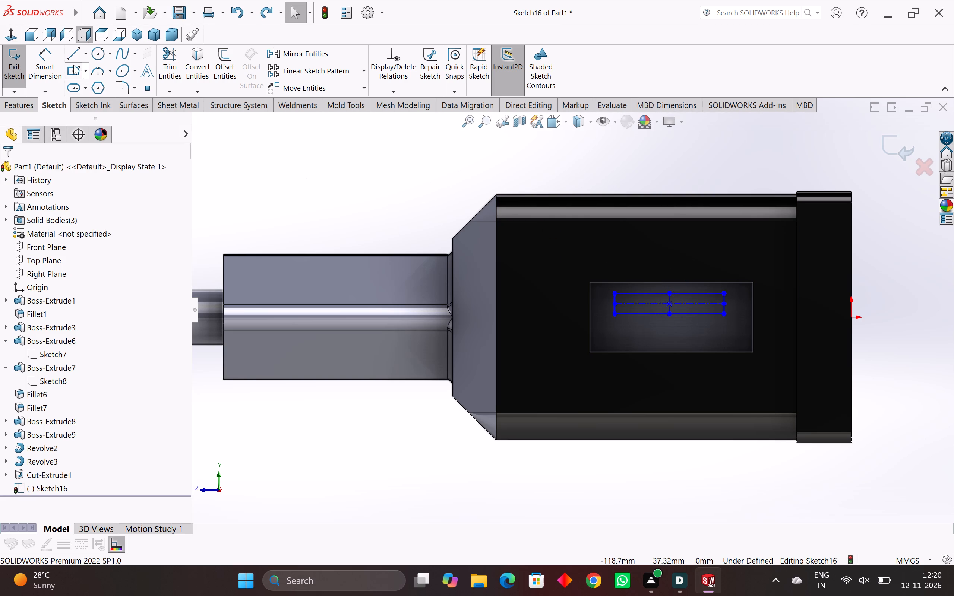
Draw a vertical centerline about 34.6 mm long downward from the midpoint of the pocket's upper edge.
{"action": "left_click", "coordinate": [85, 55]}
{"action": "left_click", "coordinate": [97, 93]}
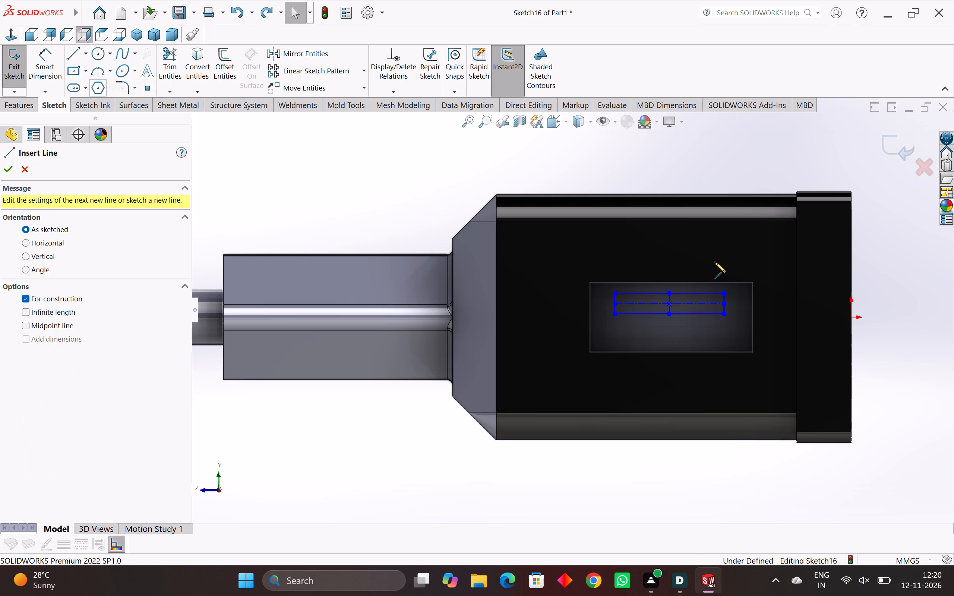
{"action": "left_click", "coordinate": [671, 281]}
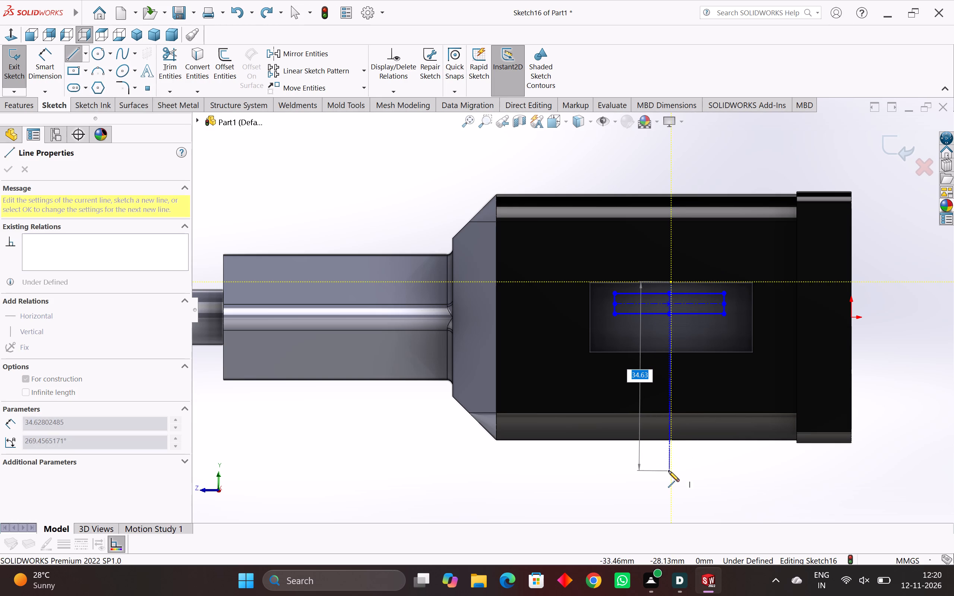
{"action": "left_click", "coordinate": [670, 471]}
{"action": "key", "text": "Escape"}
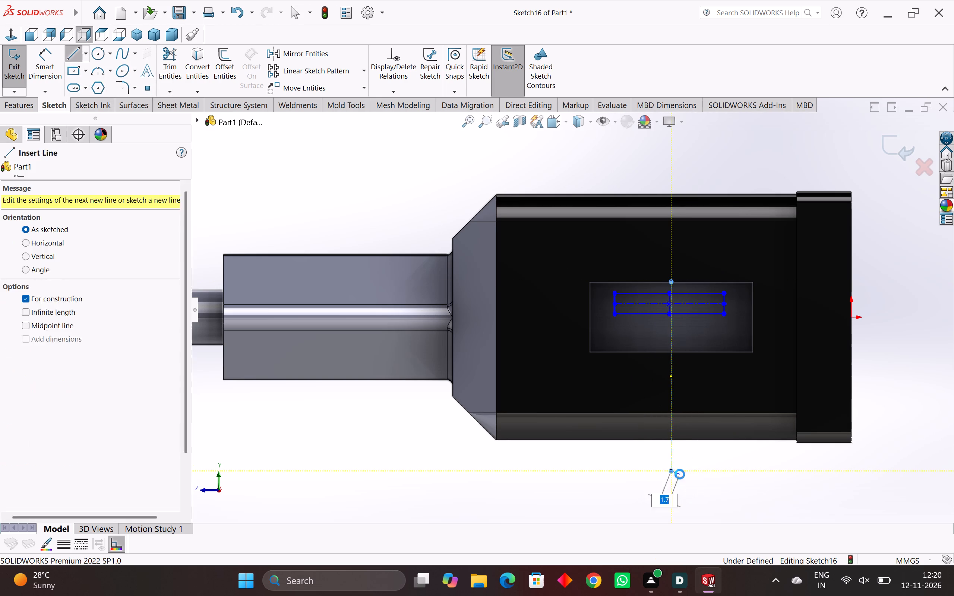
{"action": "key", "text": "Escape"}
{"action": "key", "text": "Escape"}
Add parallel and collinear relations between the rectangle's vertical construction line and the new centerline.
{"action": "scroll", "coordinate": [680, 290], "scroll_direction": "up", "scroll_amount": 8}
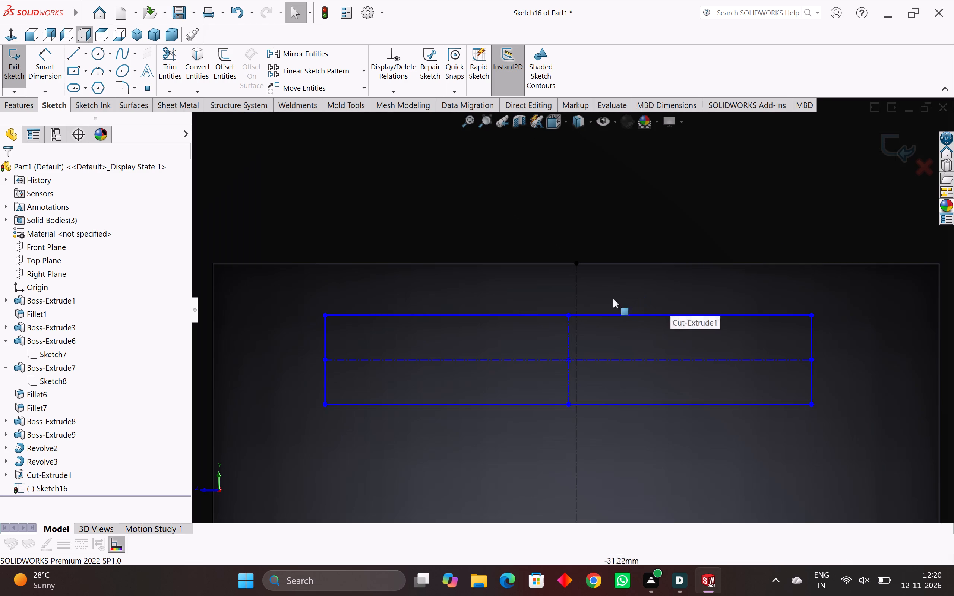
{"action": "left_click", "coordinate": [576, 300], "text": "ctrl"}
{"action": "left_click", "coordinate": [569, 337], "text": "ctrl"}
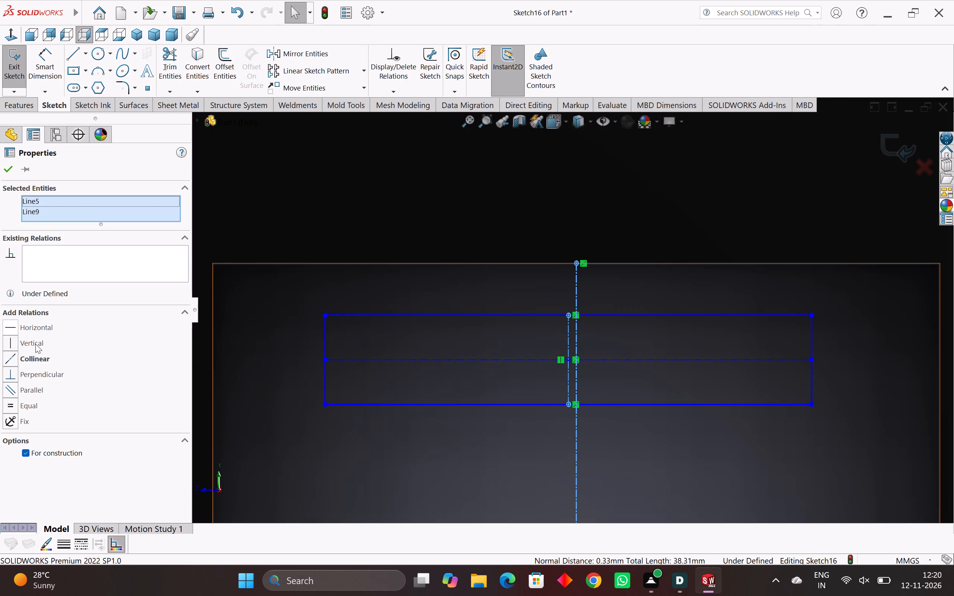
{"action": "left_click", "coordinate": [11, 343]}
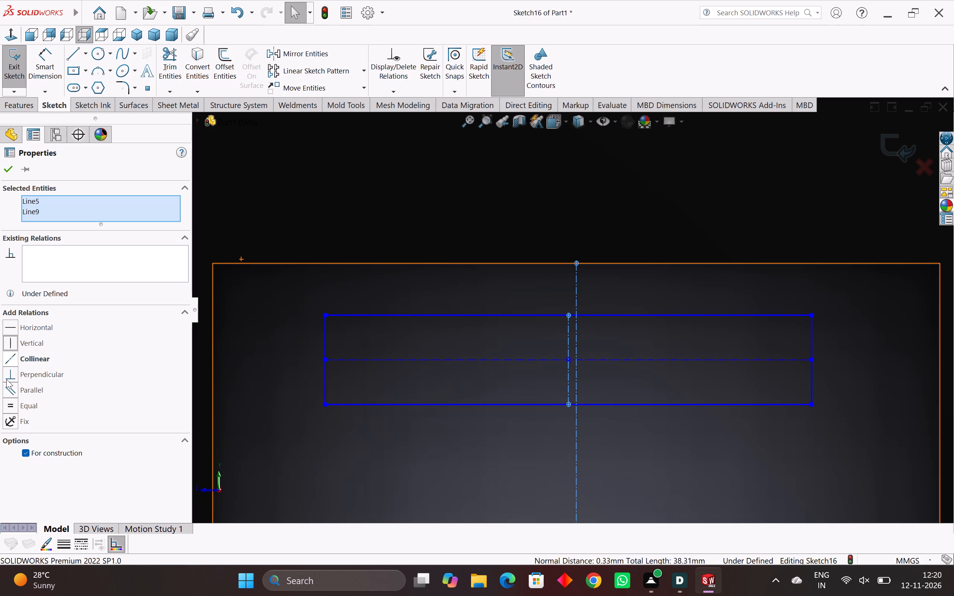
{"action": "left_click", "coordinate": [6, 389]}
{"action": "left_click", "coordinate": [9, 355]}
{"action": "scroll", "coordinate": [301, 326], "scroll_direction": "down", "scroll_amount": 4}
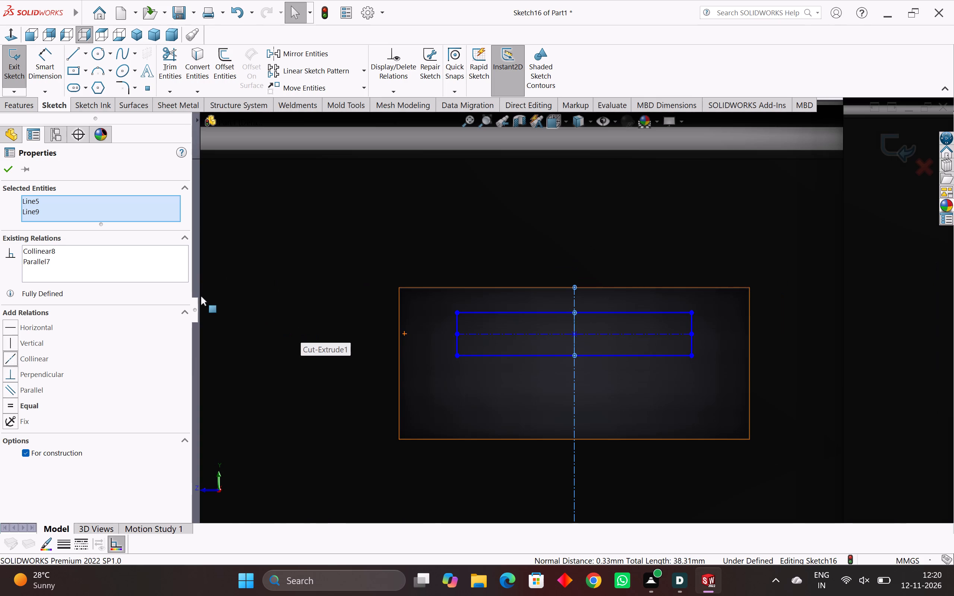
{"action": "left_click", "coordinate": [9, 168]}
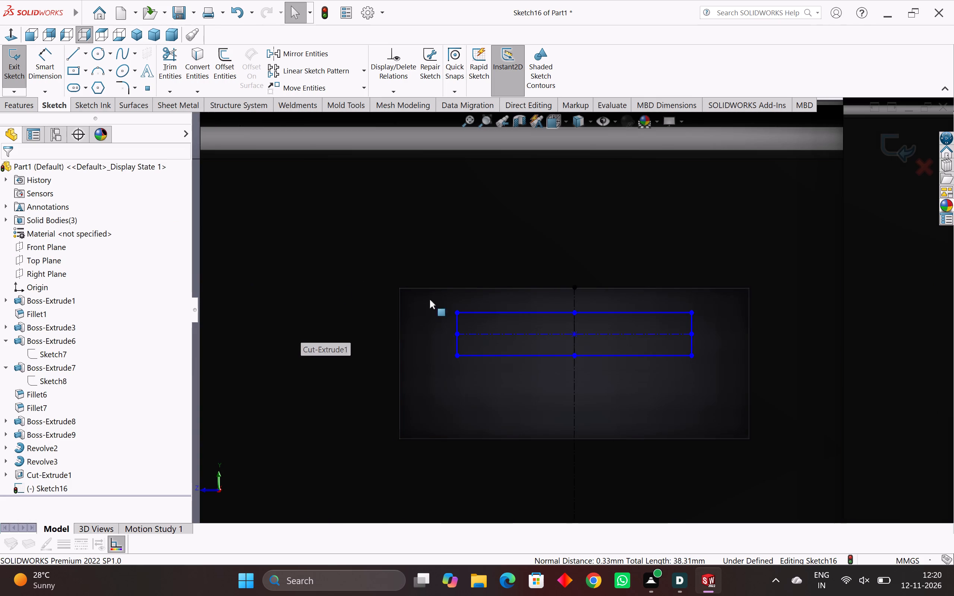
{"action": "scroll", "coordinate": [462, 316], "scroll_direction": "down", "scroll_amount": 4}
{"action": "left_click", "coordinate": [625, 187]}
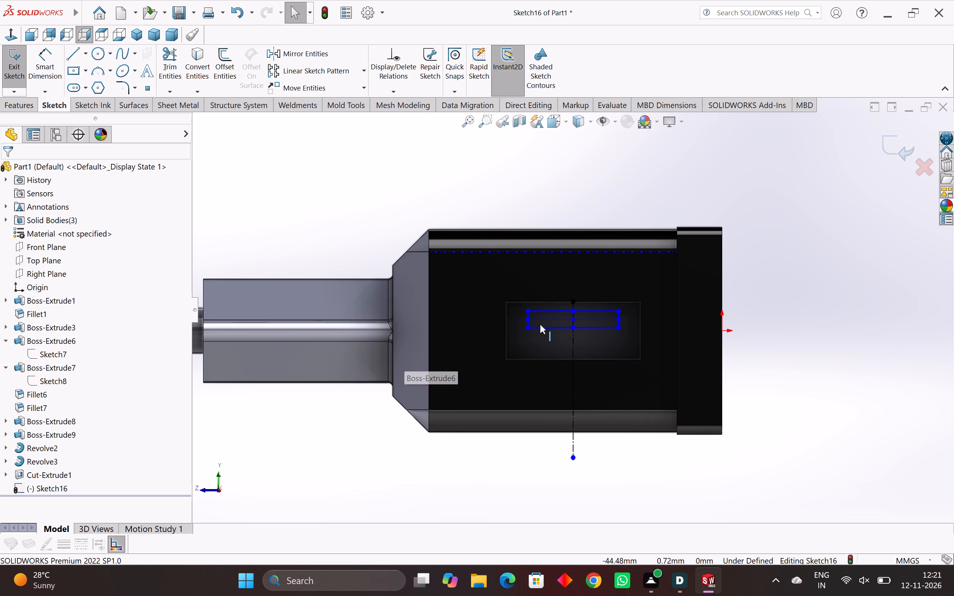
Dimension the distance between the rectangle's upper line and the pocket's upper edge as 2 mm.
{"action": "scroll", "coordinate": [545, 324], "scroll_direction": "up", "scroll_amount": 7}
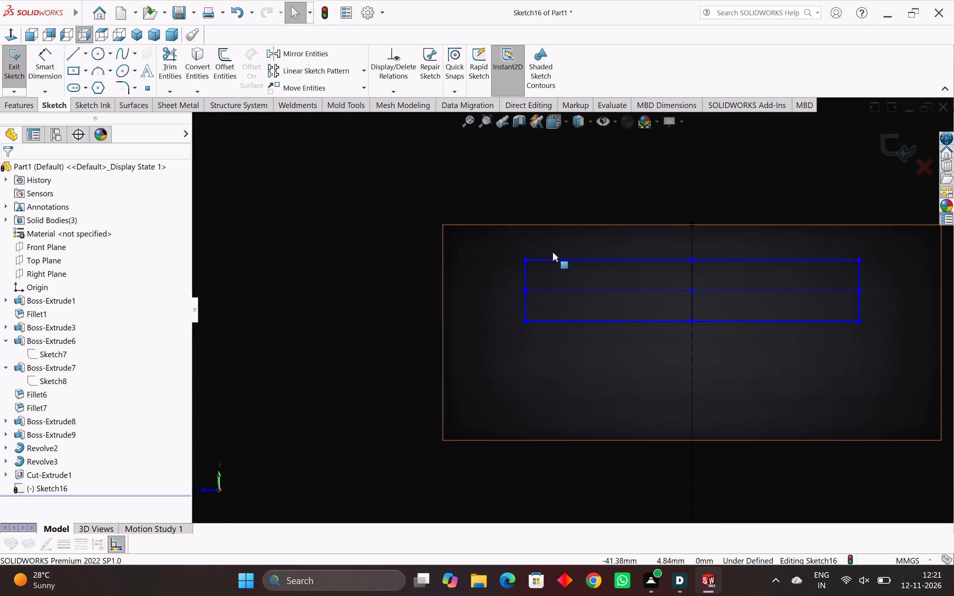
{"action": "scroll", "coordinate": [553, 252], "scroll_direction": "down", "scroll_amount": 1}
{"action": "left_click", "coordinate": [44, 58]}
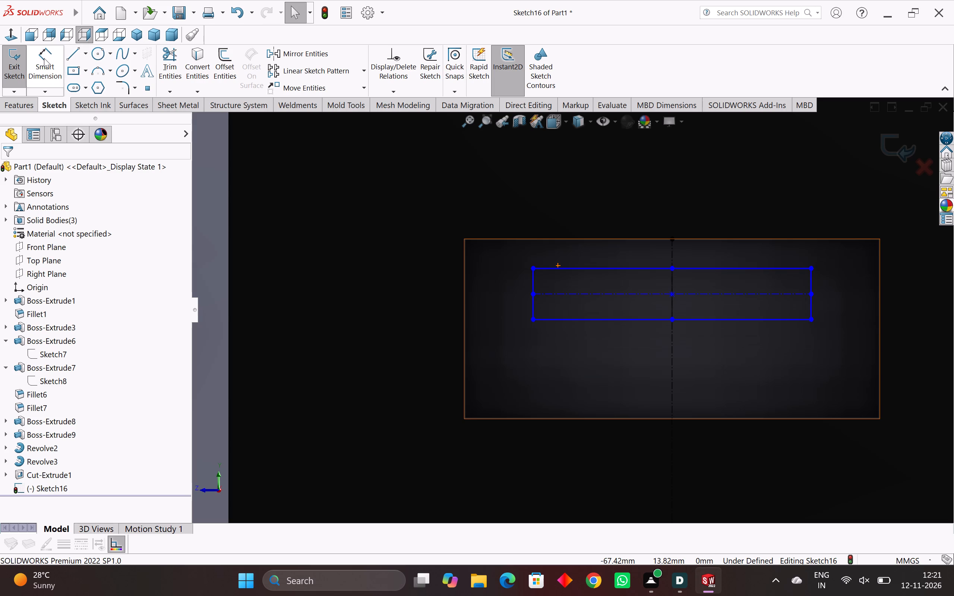
{"action": "left_click", "coordinate": [594, 267]}
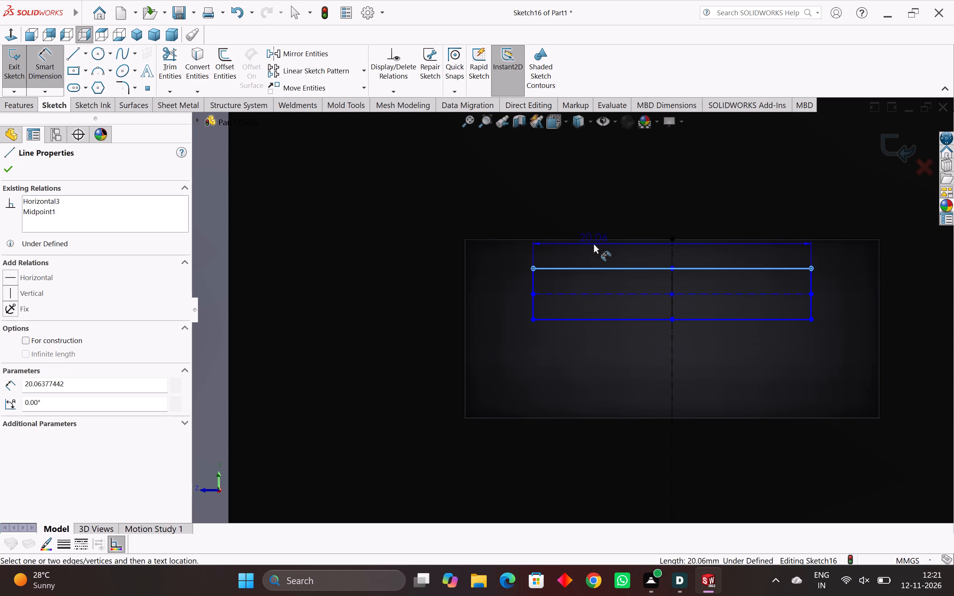
{"action": "left_click", "coordinate": [597, 238]}
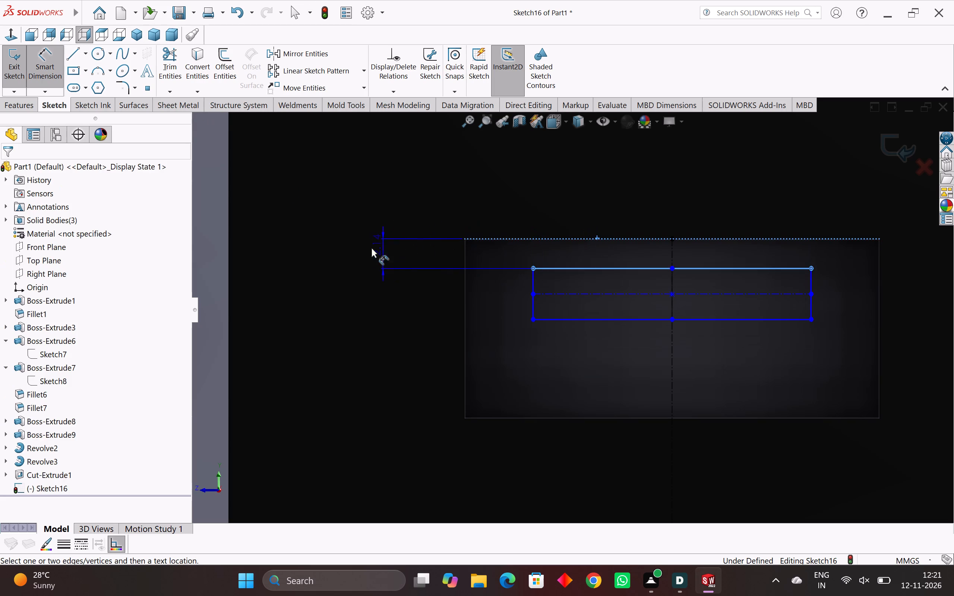
{"action": "scroll", "coordinate": [309, 269], "scroll_direction": "down", "scroll_amount": 5}
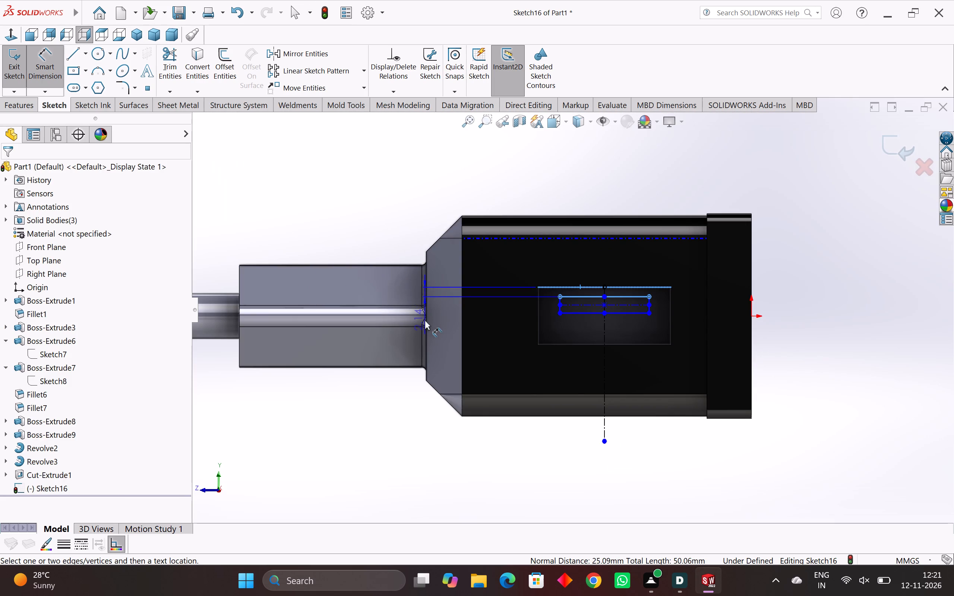
{"action": "left_click", "coordinate": [407, 291]}
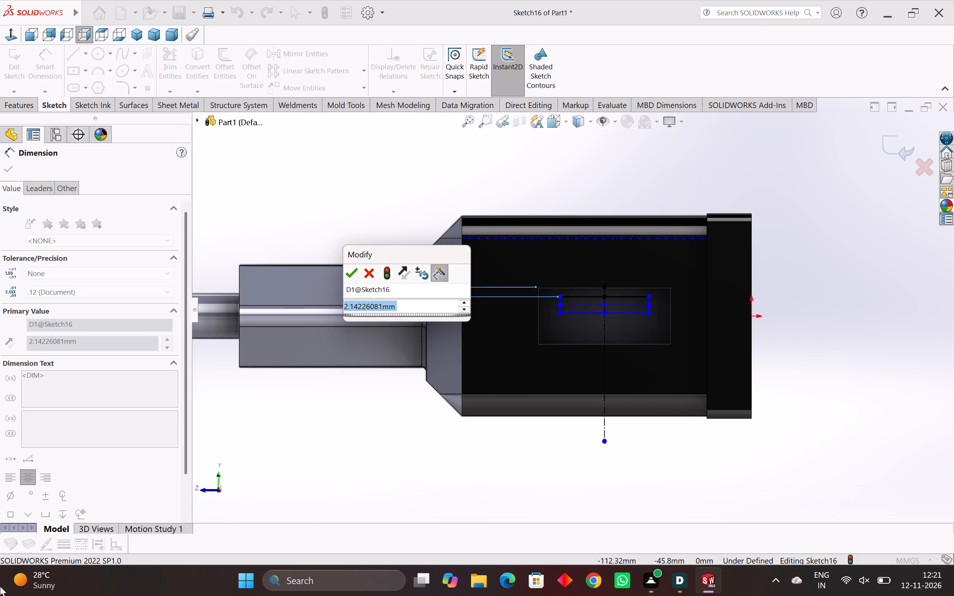
{"action": "key", "text": "2"}
{"action": "key", "text": "Return"}
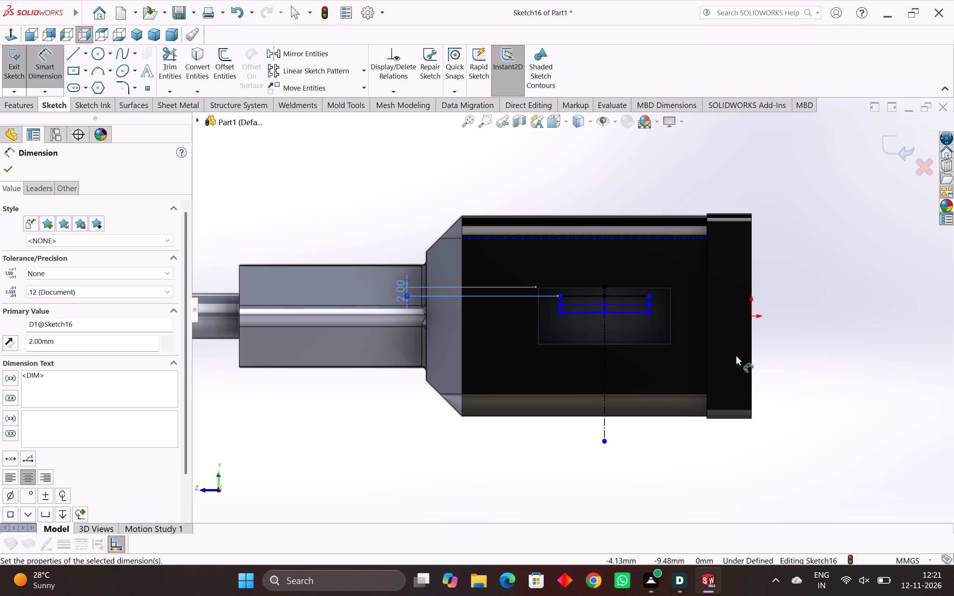
Dimension the sketch rectangle's height as 4 mm.
{"action": "scroll", "coordinate": [675, 307], "scroll_direction": "up", "scroll_amount": 4}
{"action": "left_click", "coordinate": [593, 290]}
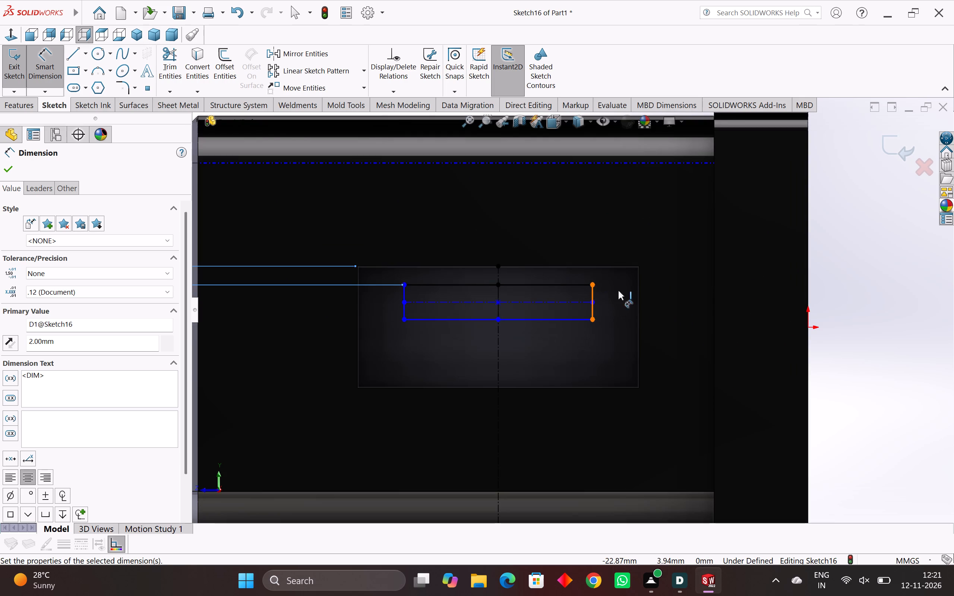
{"action": "left_click", "coordinate": [860, 296]}
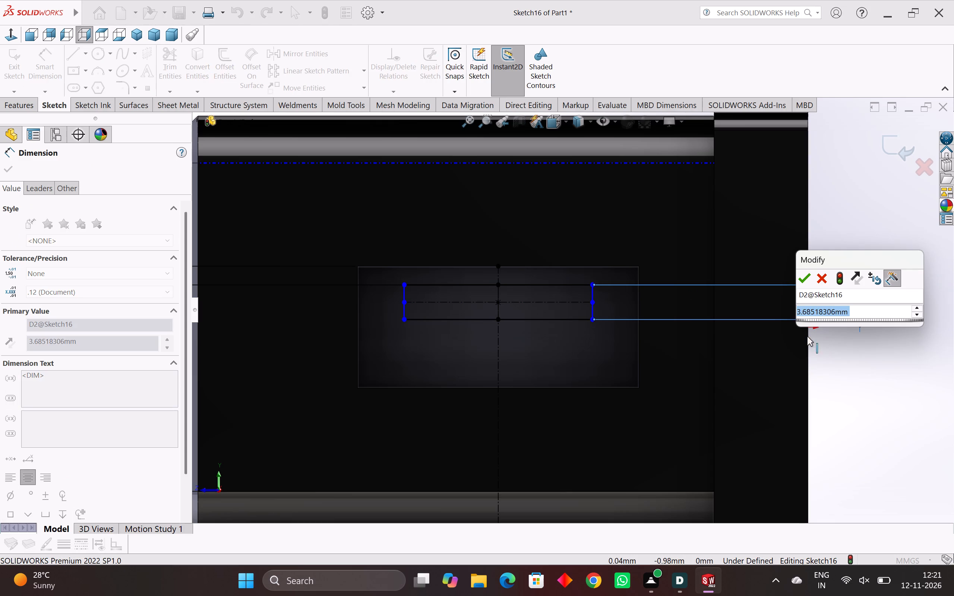
{"action": "key", "text": "4"}
{"action": "key", "text": "Return"}
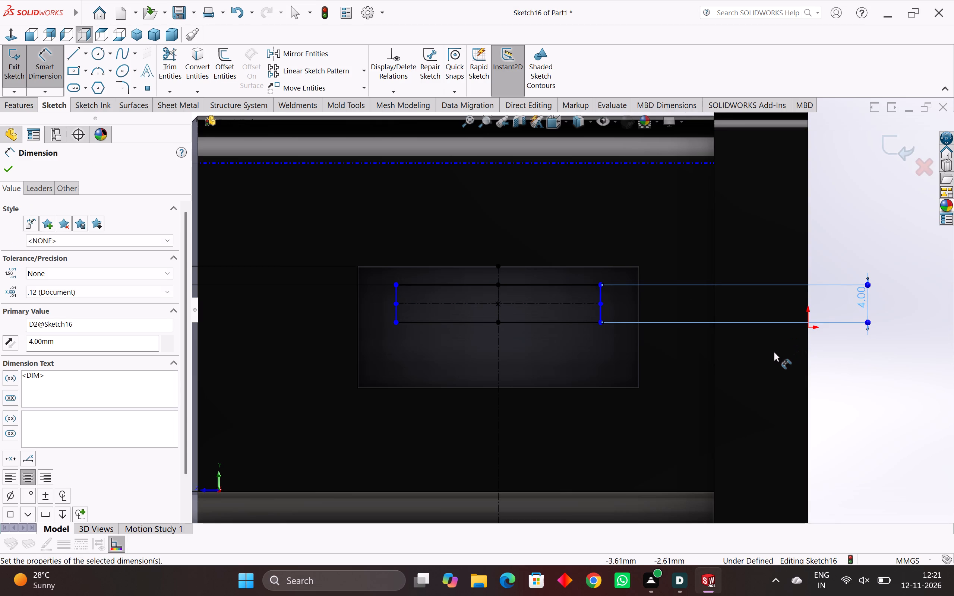
Dimension the sketch rectangle's width along its upper line as 24 mm.
{"action": "scroll", "coordinate": [524, 274], "scroll_direction": "down", "scroll_amount": 3}
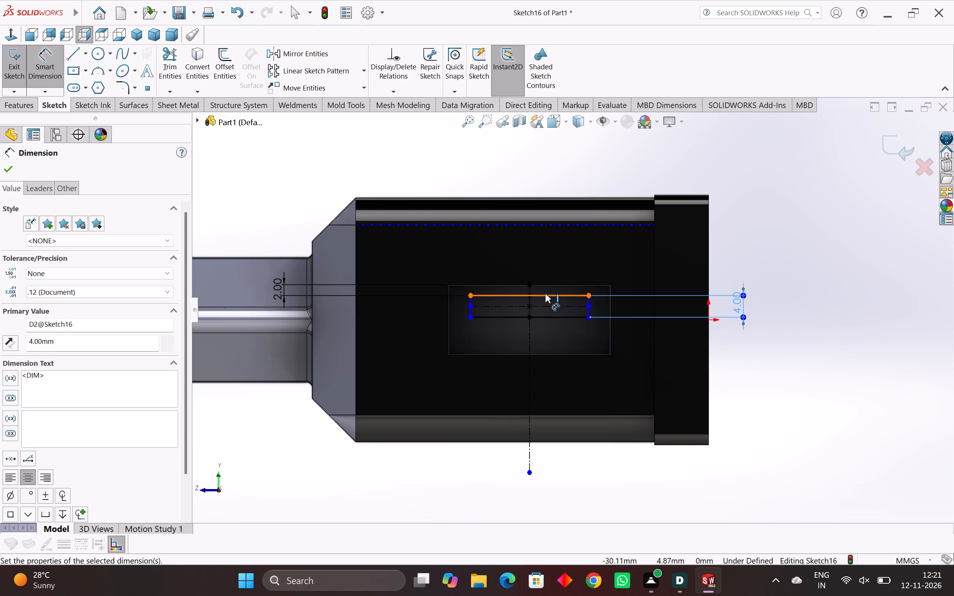
{"action": "left_click", "coordinate": [546, 294]}
{"action": "left_click", "coordinate": [557, 159]}
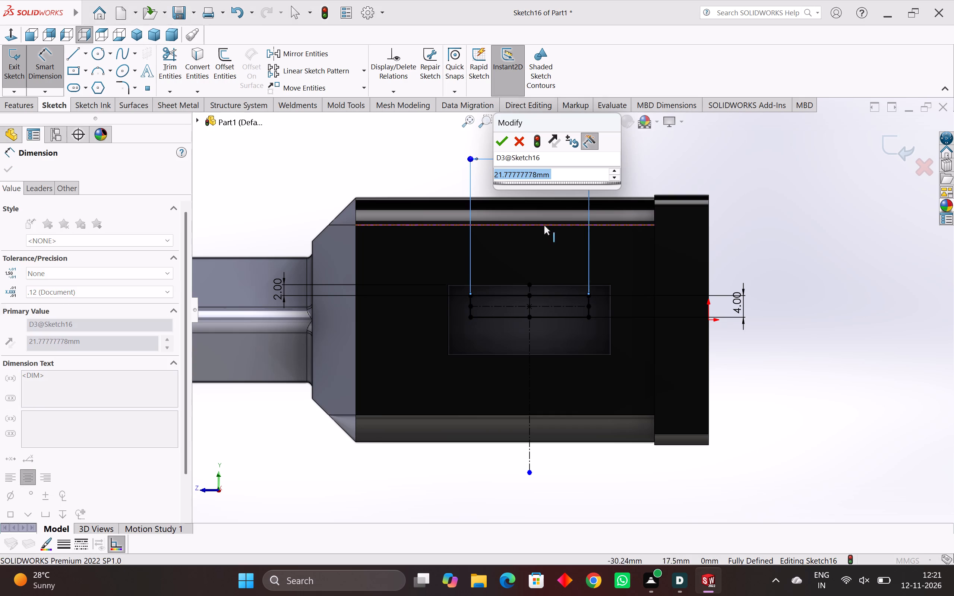
{"action": "type", "text": "24"}
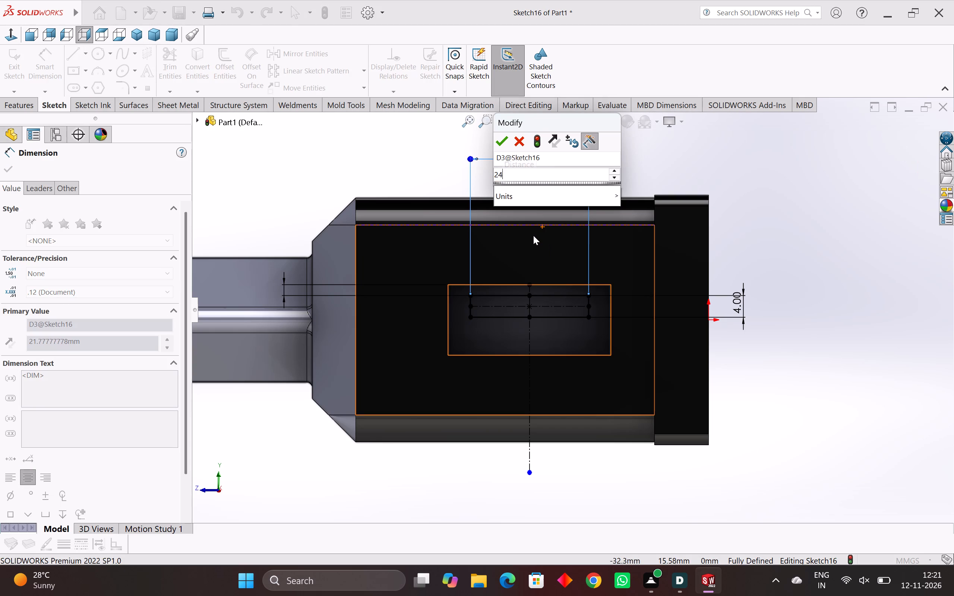
{"action": "key", "text": "Return"}
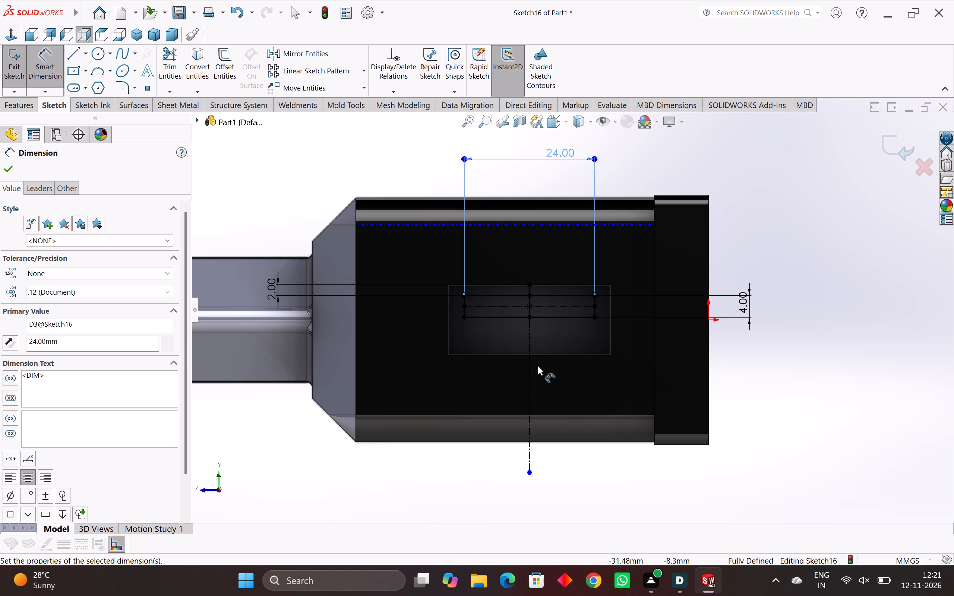
{"action": "scroll", "coordinate": [534, 367], "scroll_direction": "down", "scroll_amount": 1}
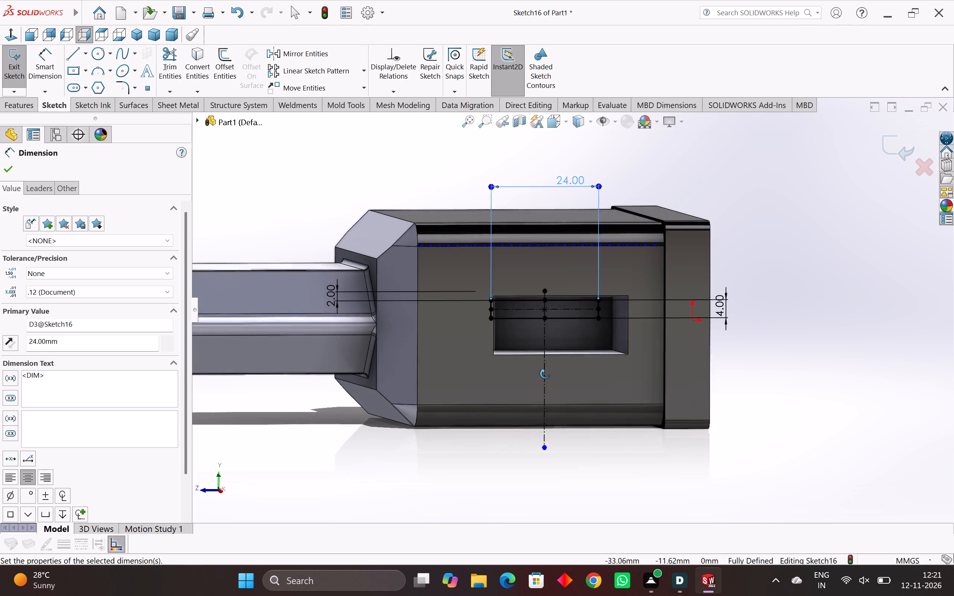
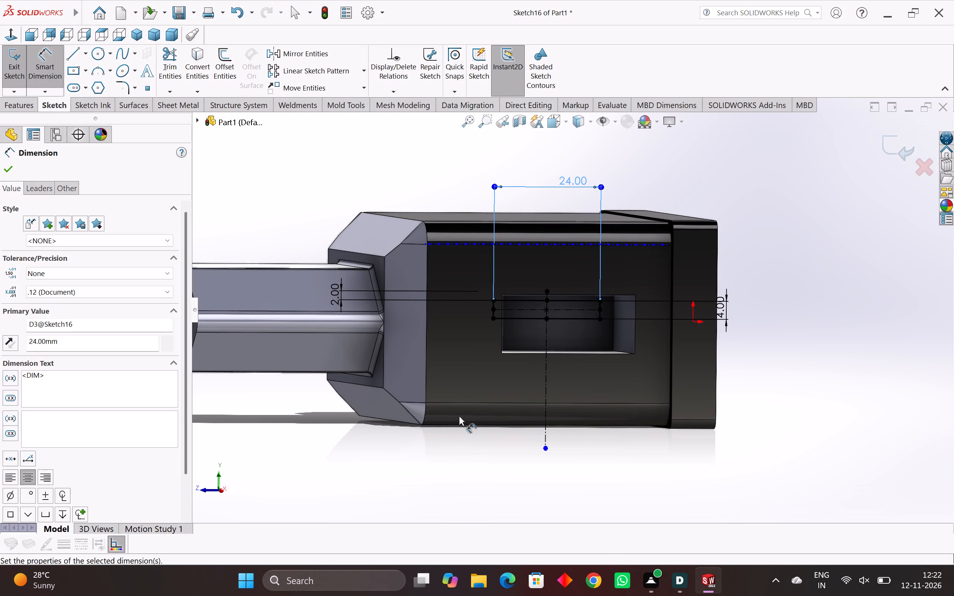
Extrude the 24 by 4 mm rectangle in the side pocket as a merged boss with a blind depth of 25 mm.
{"action": "middle_click_drag", "start_coordinate": [459, 416], "coordinate": [471, 412]}
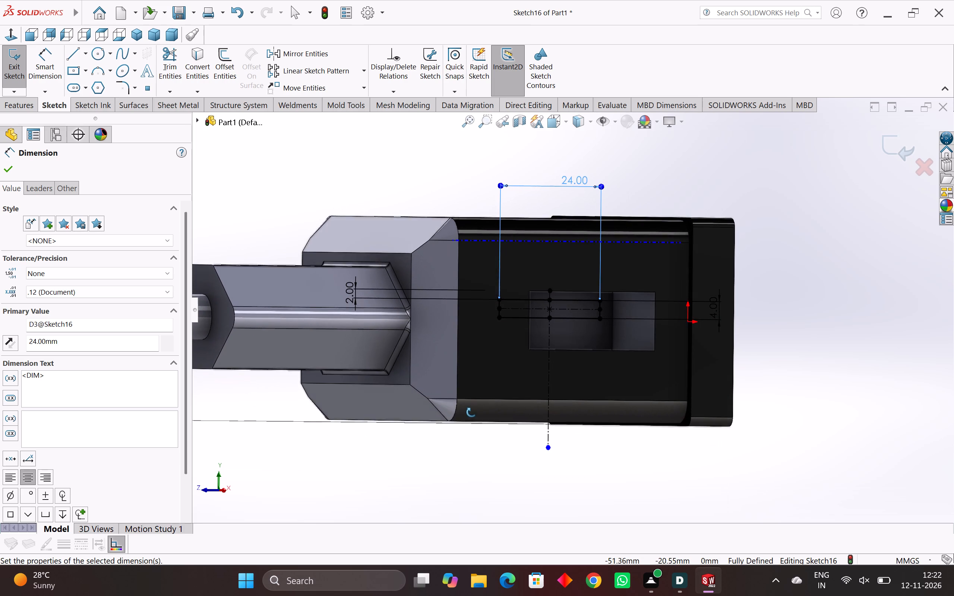
{"action": "middle_click_drag", "start_coordinate": [471, 412], "coordinate": [471, 413]}
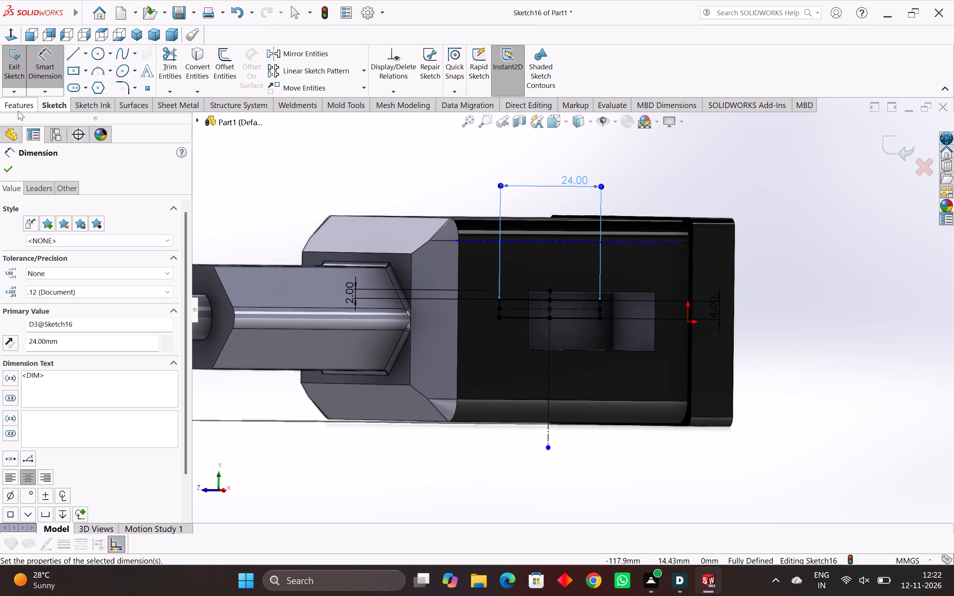
{"action": "left_click", "coordinate": [16, 109]}
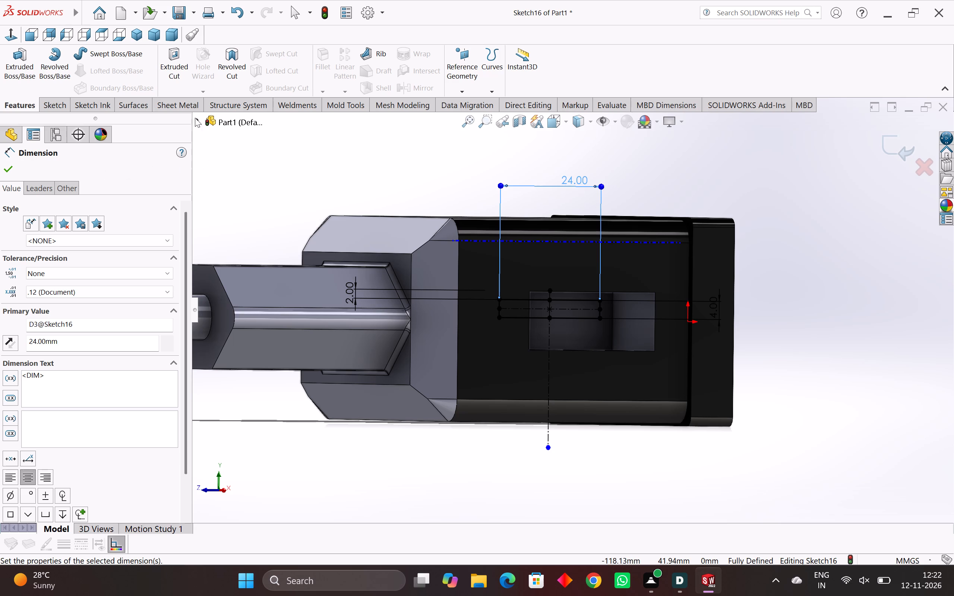
{"action": "left_click", "coordinate": [17, 60]}
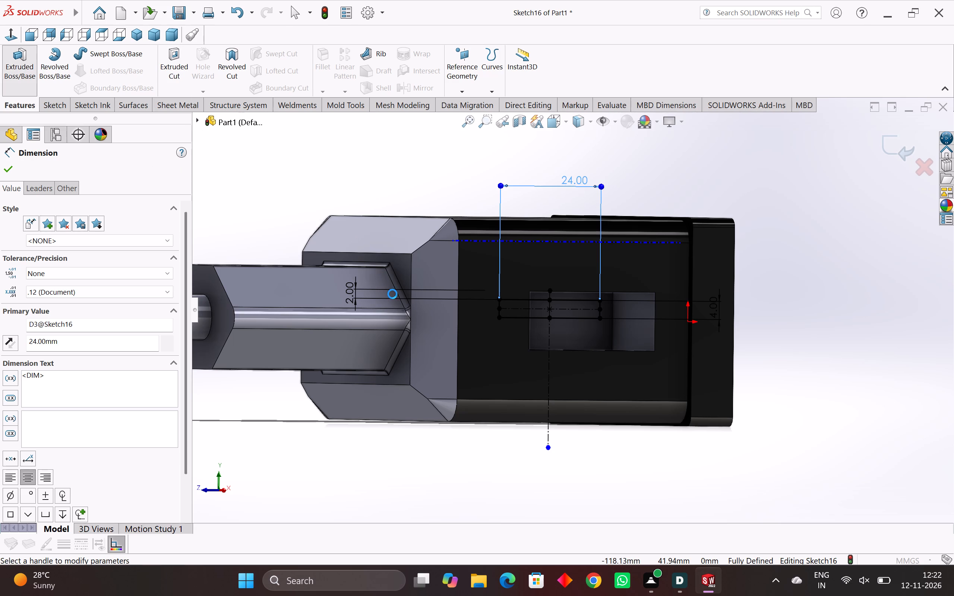
{"action": "middle_click_drag", "start_coordinate": [395, 295], "coordinate": [408, 325]}
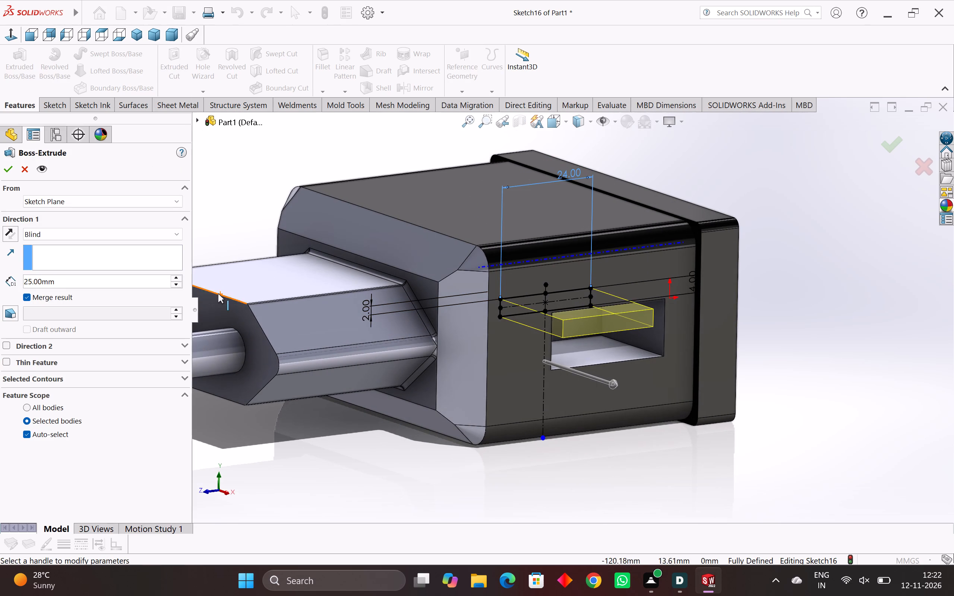
{"action": "middle_click_drag", "start_coordinate": [375, 358], "coordinate": [402, 475]}
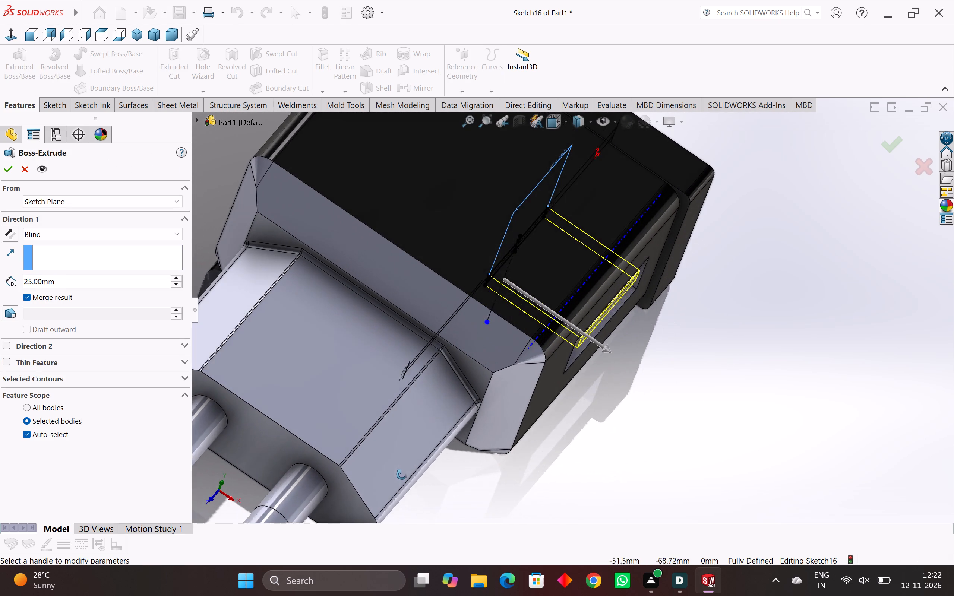
{"action": "middle_click_drag", "start_coordinate": [402, 475], "coordinate": [394, 471]}
{"action": "scroll", "coordinate": [494, 467], "scroll_direction": "up", "scroll_amount": 1}
{"action": "middle_click_drag", "start_coordinate": [494, 467], "coordinate": [462, 481]}
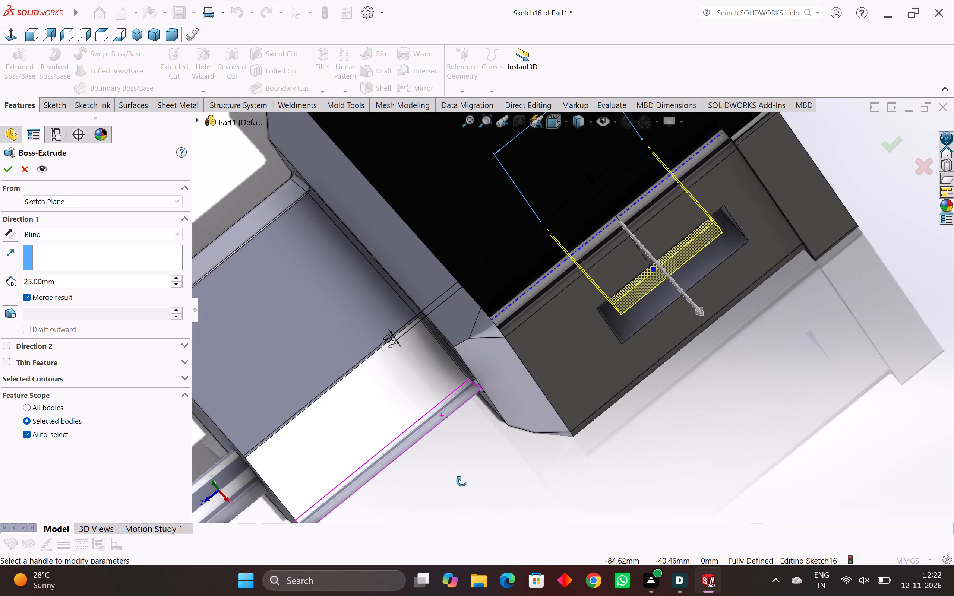
{"action": "middle_click_drag", "start_coordinate": [462, 481], "coordinate": [382, 479]}
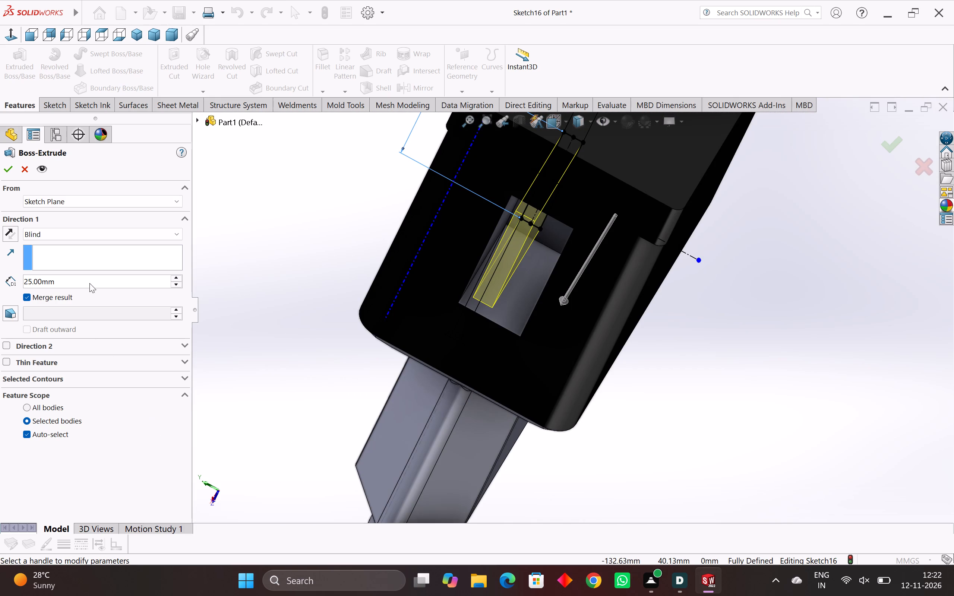
{"action": "left_click", "coordinate": [89, 234]}
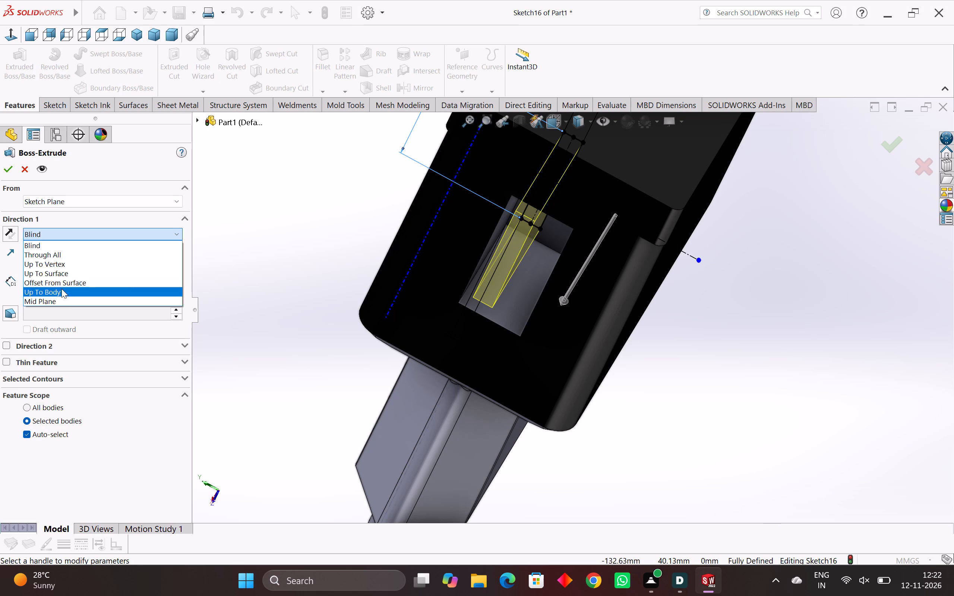
{"action": "left_click", "coordinate": [284, 251]}
{"action": "middle_click_drag", "start_coordinate": [328, 274], "coordinate": [396, 330]}
{"action": "scroll", "coordinate": [396, 330], "scroll_direction": "down", "scroll_amount": 1}
{"action": "middle_click_drag", "start_coordinate": [459, 351], "coordinate": [478, 372]}
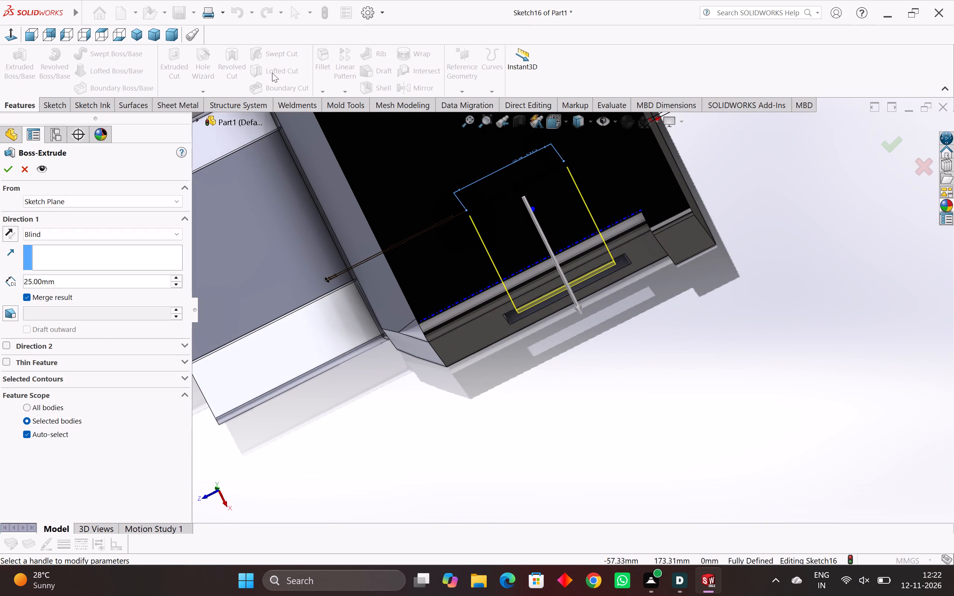
{"action": "left_click", "coordinate": [3, 169]}
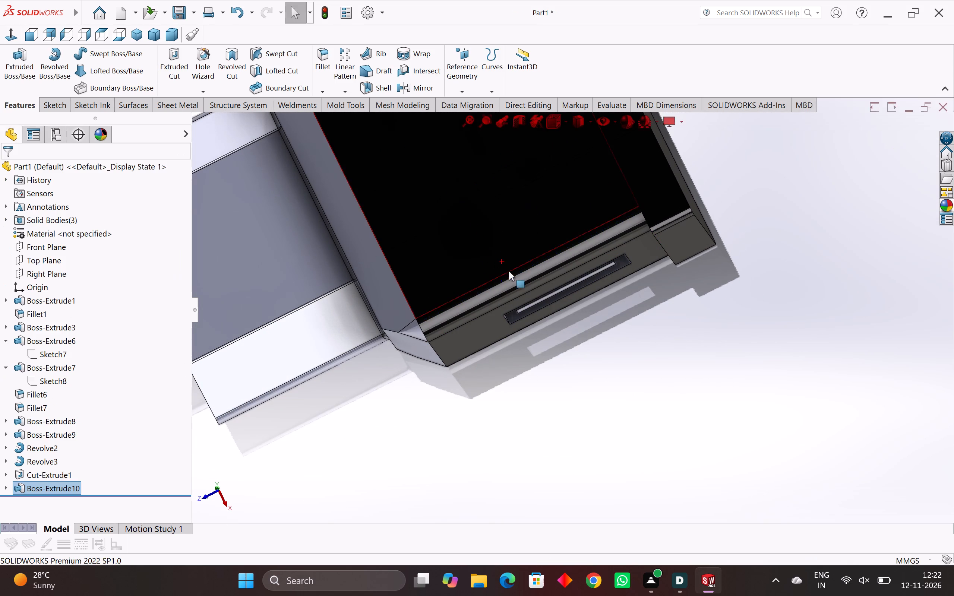
Examine the new extruded detail inside the housing's side pocket and the overall plug from several angles.
{"action": "middle_click_drag", "start_coordinate": [551, 301], "coordinate": [499, 194]}
{"action": "scroll", "coordinate": [499, 194], "scroll_direction": "down", "scroll_amount": 1}
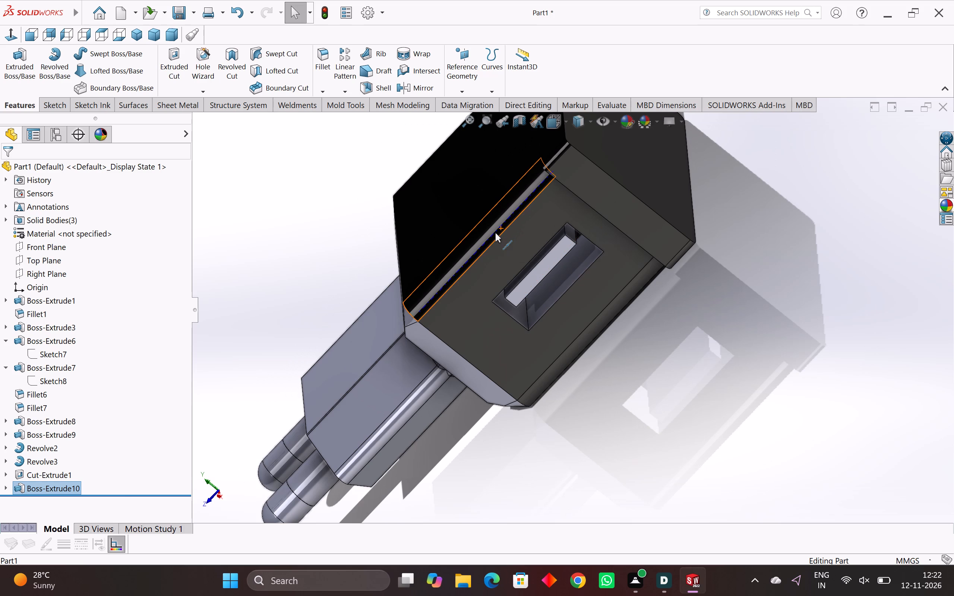
{"action": "middle_click_drag", "start_coordinate": [481, 263], "coordinate": [499, 272]}
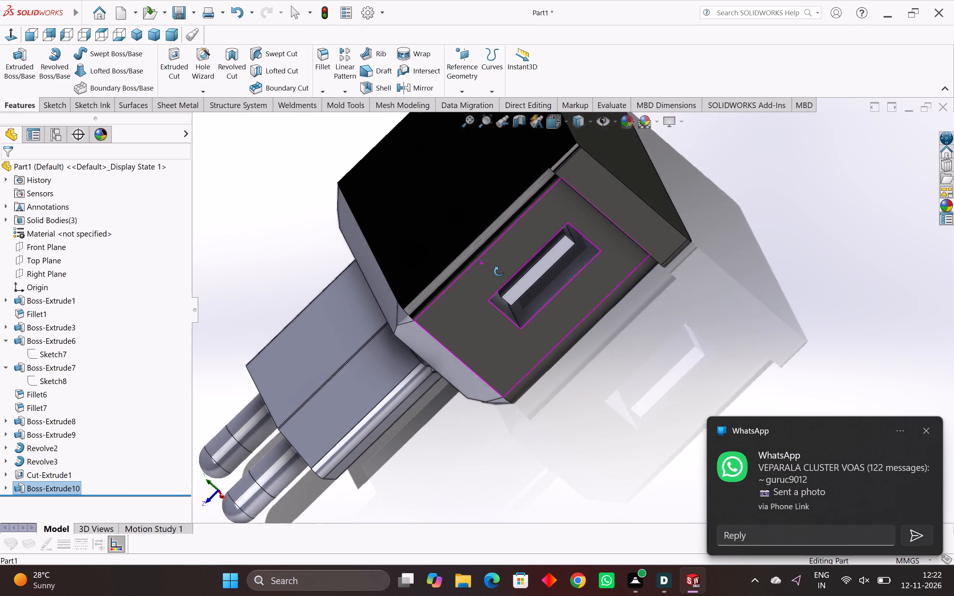
{"action": "middle_click_drag", "start_coordinate": [499, 272], "coordinate": [517, 286]}
{"action": "scroll", "coordinate": [517, 286], "scroll_direction": "down", "scroll_amount": 4}
{"action": "middle_click_drag", "start_coordinate": [518, 289], "coordinate": [532, 299]}
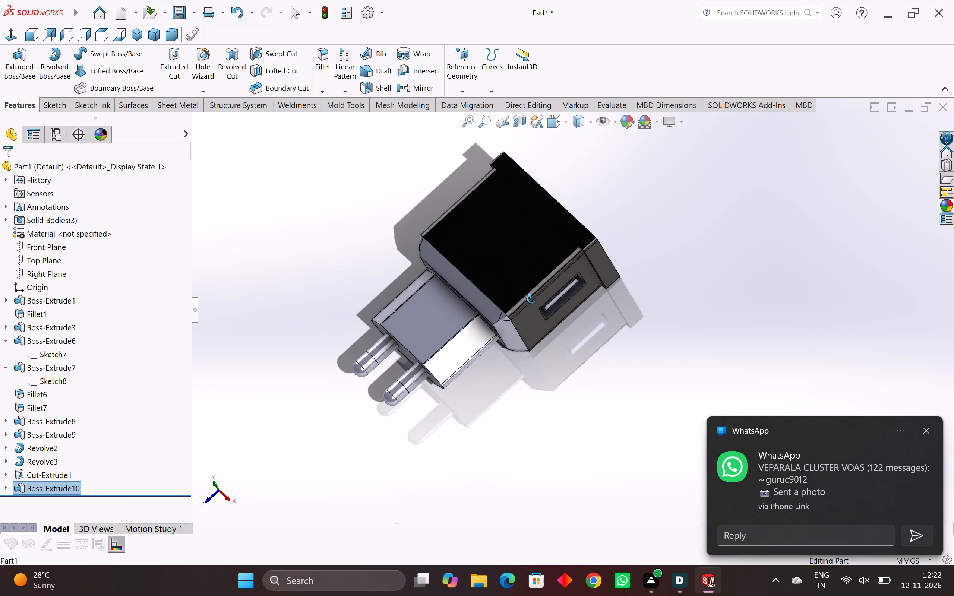
{"action": "middle_click_drag", "start_coordinate": [532, 299], "coordinate": [532, 299]}
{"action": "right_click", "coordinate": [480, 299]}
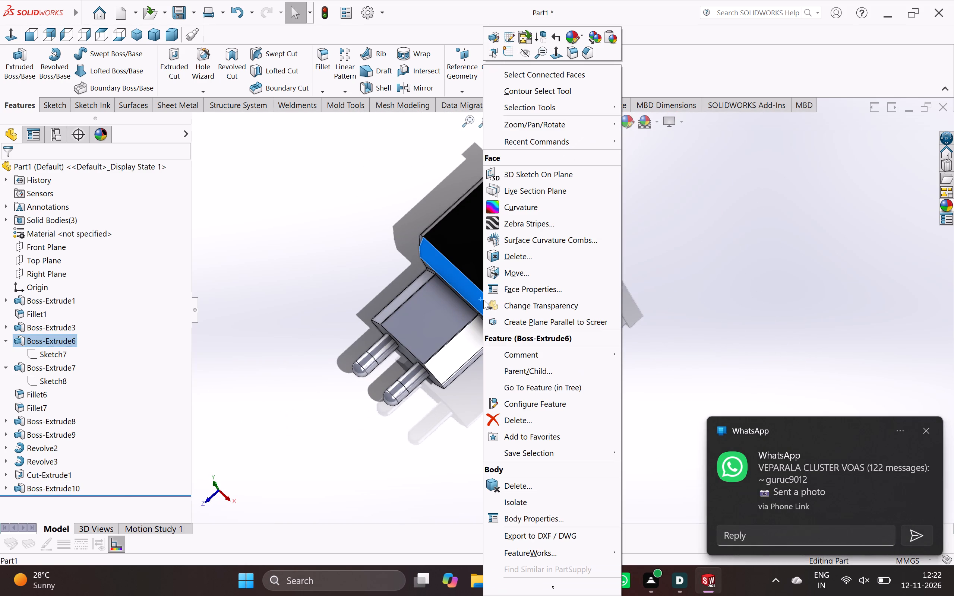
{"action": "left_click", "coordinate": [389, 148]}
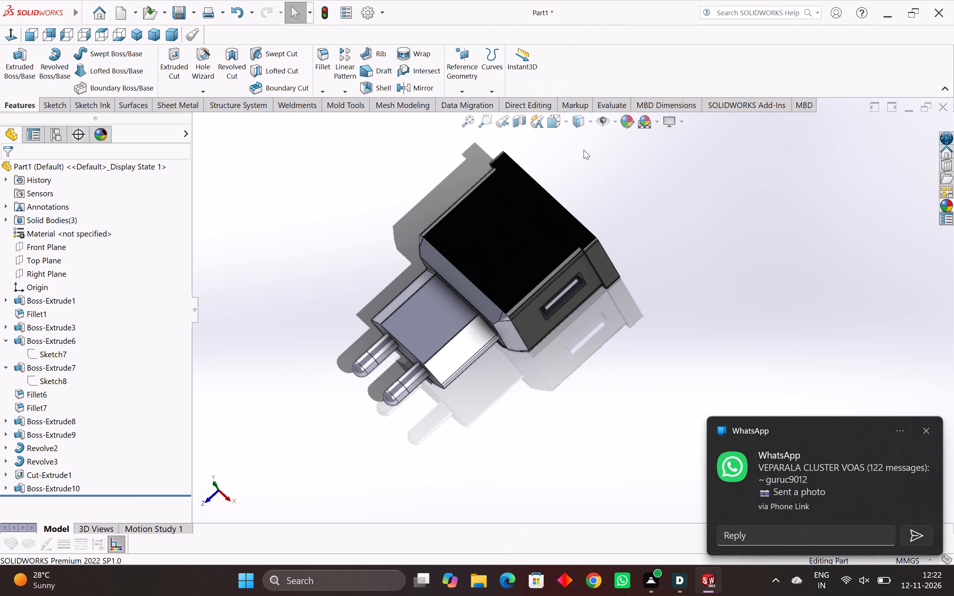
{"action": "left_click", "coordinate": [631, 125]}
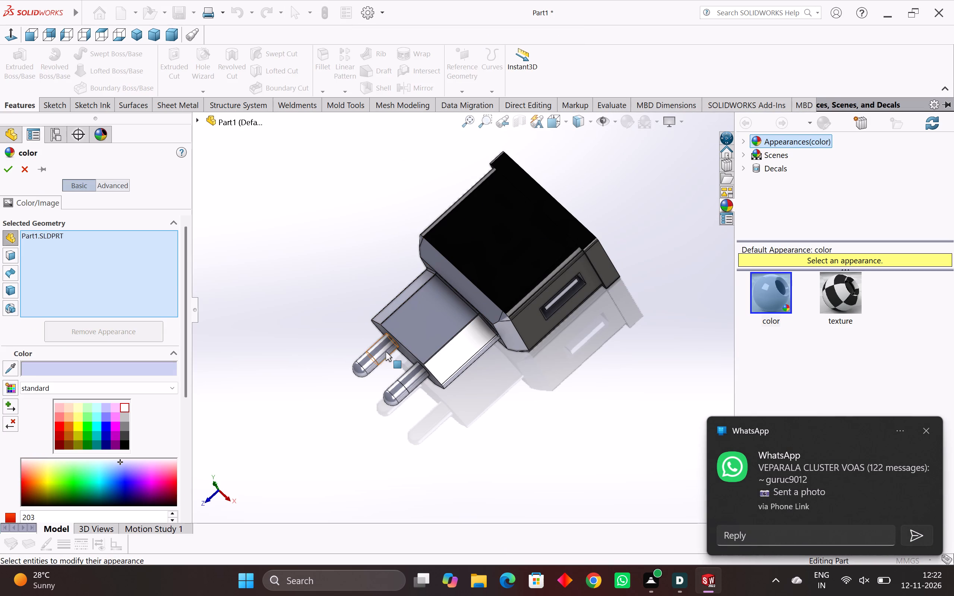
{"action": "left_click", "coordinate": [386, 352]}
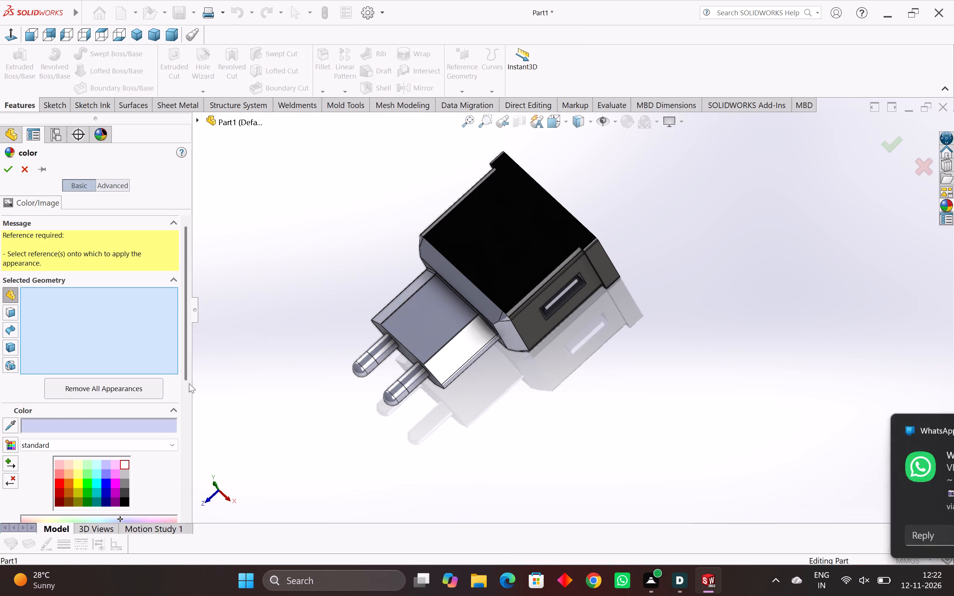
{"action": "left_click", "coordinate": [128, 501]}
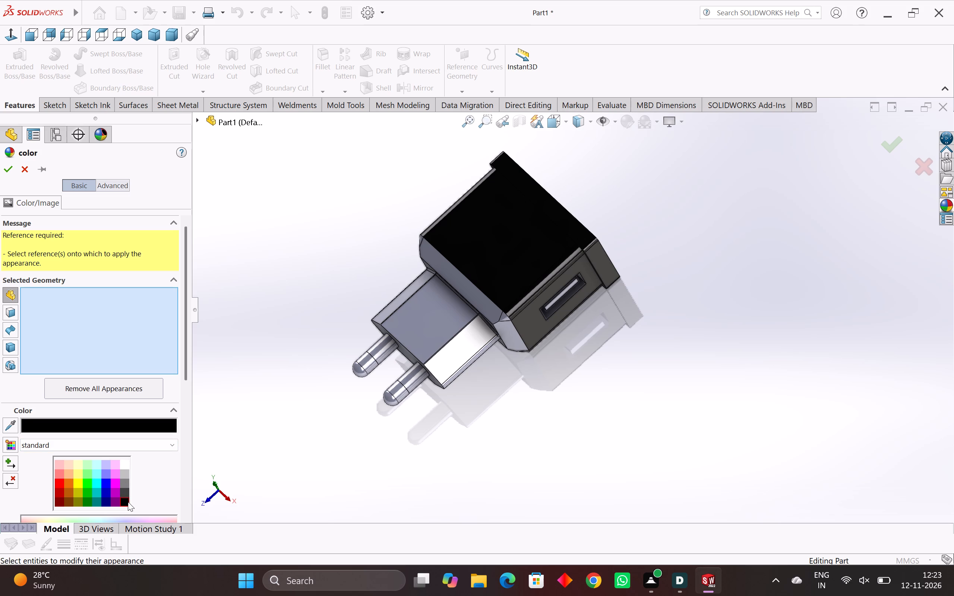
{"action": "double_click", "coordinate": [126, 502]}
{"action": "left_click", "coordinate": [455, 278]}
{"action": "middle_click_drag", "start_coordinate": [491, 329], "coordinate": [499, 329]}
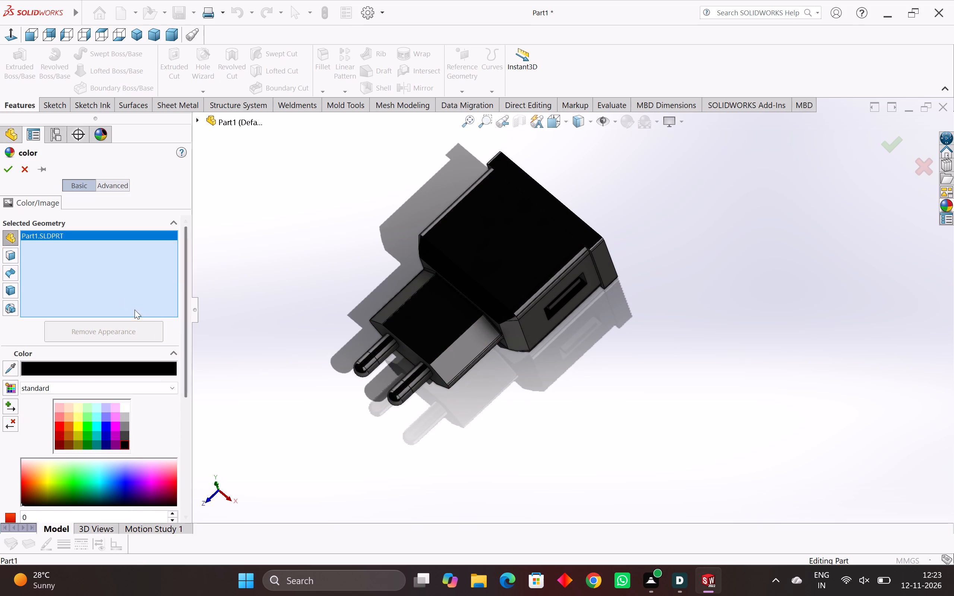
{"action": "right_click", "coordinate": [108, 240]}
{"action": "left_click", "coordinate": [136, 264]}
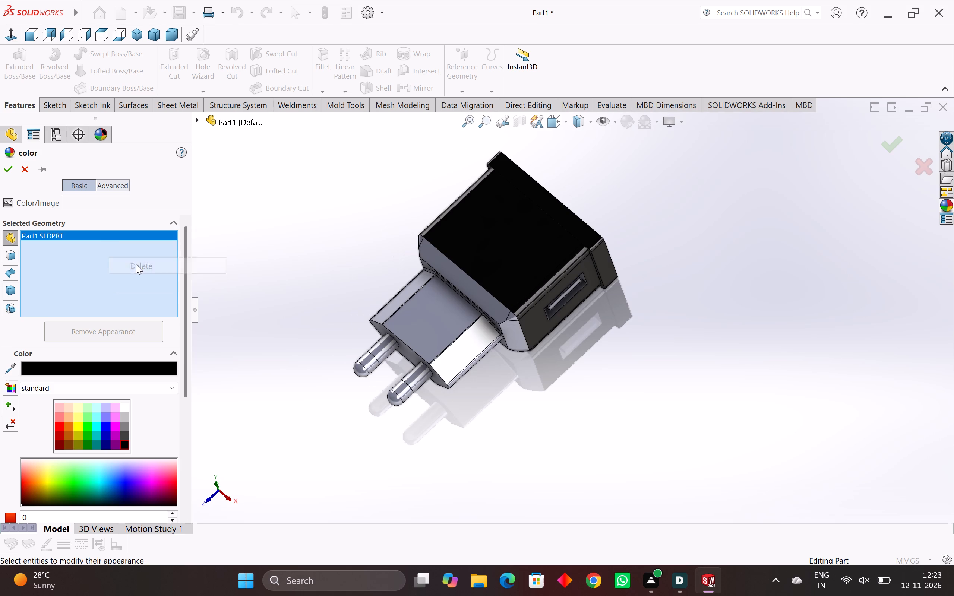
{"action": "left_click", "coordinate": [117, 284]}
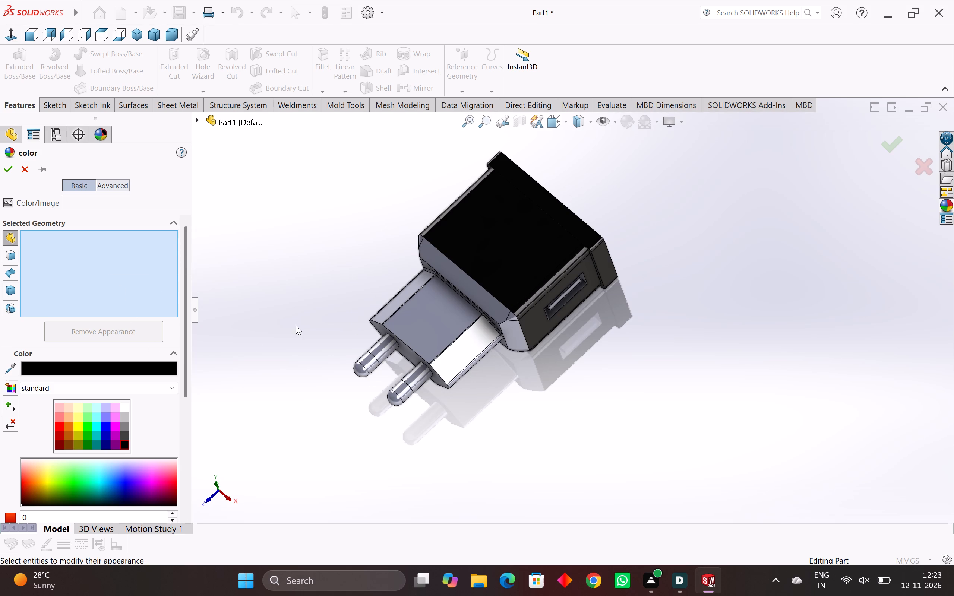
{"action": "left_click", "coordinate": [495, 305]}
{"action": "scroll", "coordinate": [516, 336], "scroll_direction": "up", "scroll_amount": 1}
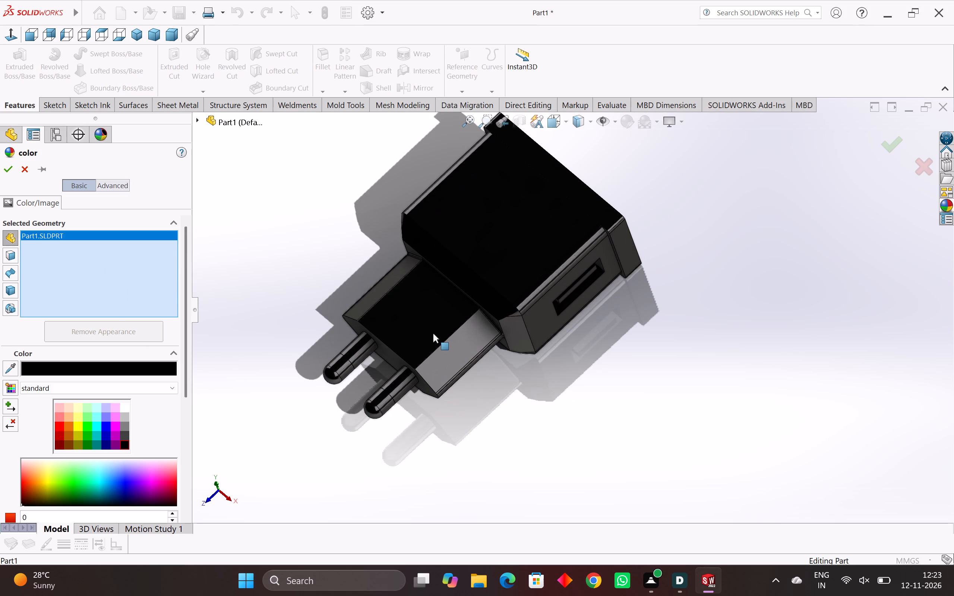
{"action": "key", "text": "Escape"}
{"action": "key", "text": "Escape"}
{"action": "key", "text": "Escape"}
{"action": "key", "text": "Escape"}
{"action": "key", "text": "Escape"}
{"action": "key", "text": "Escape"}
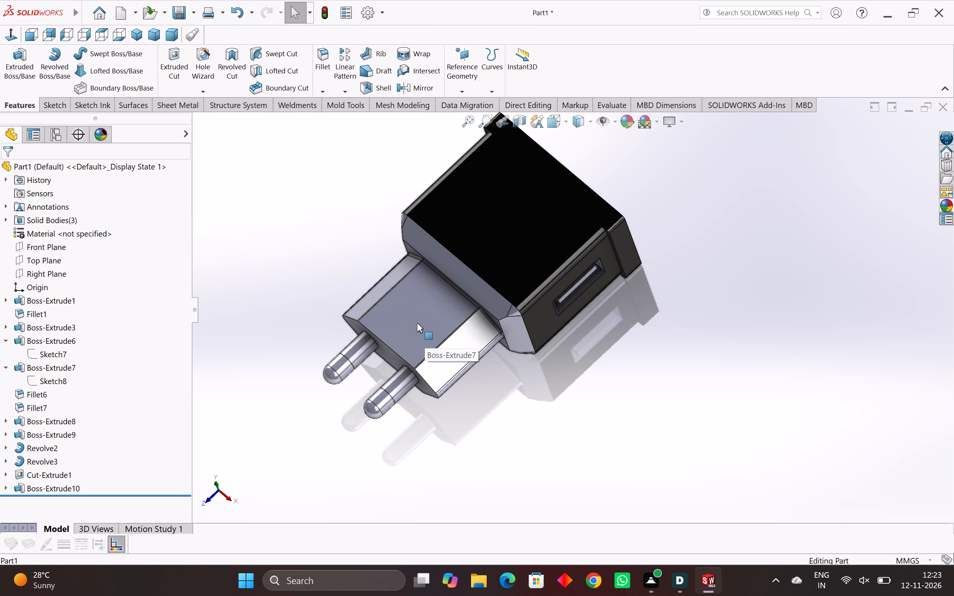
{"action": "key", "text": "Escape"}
Apply a black colour appearance to the long sloped face at the prong end of the housing.
{"action": "right_click", "coordinate": [460, 273]}
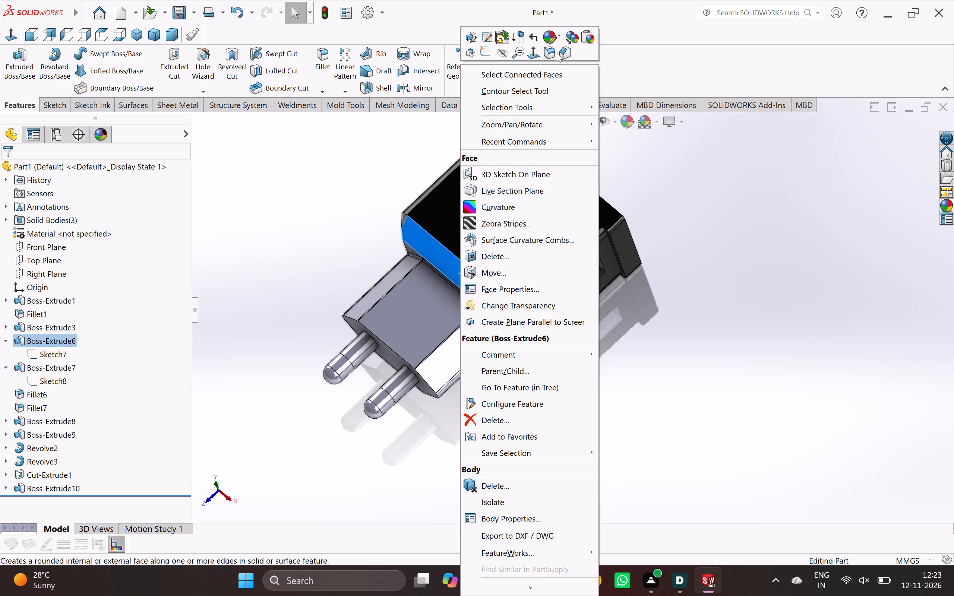
{"action": "left_click", "coordinate": [552, 32]}
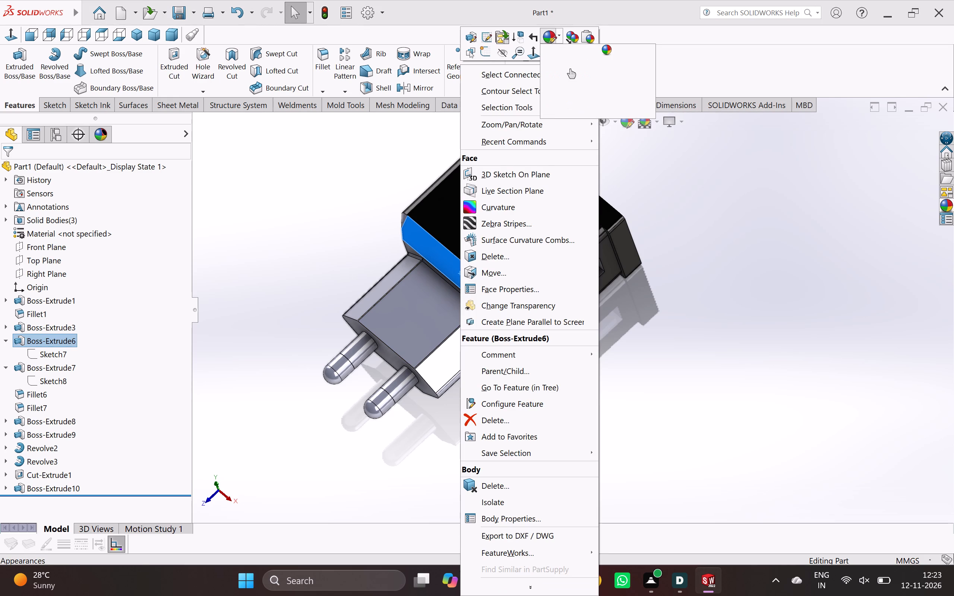
{"action": "left_click", "coordinate": [572, 65]}
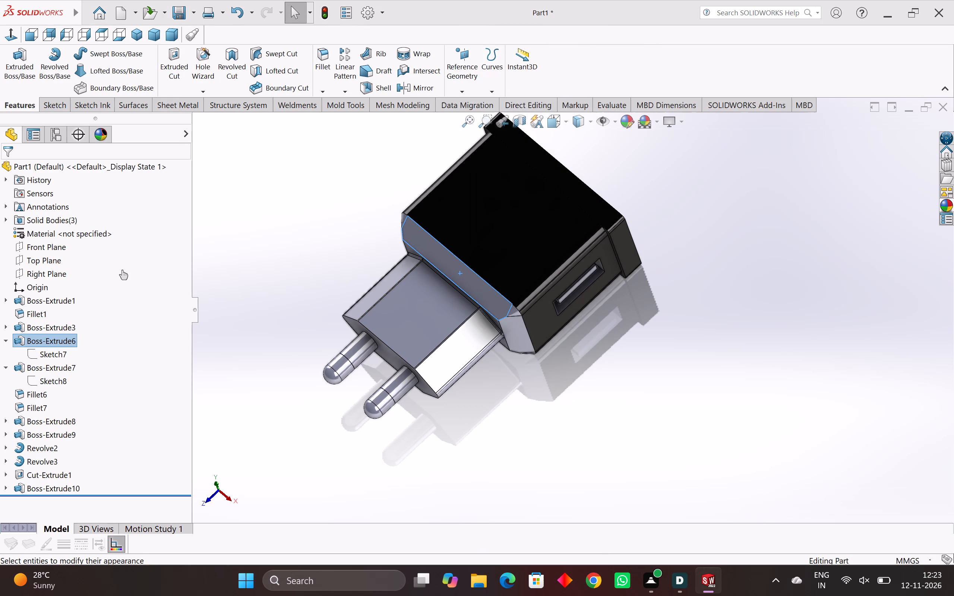
{"action": "left_click", "coordinate": [125, 446]}
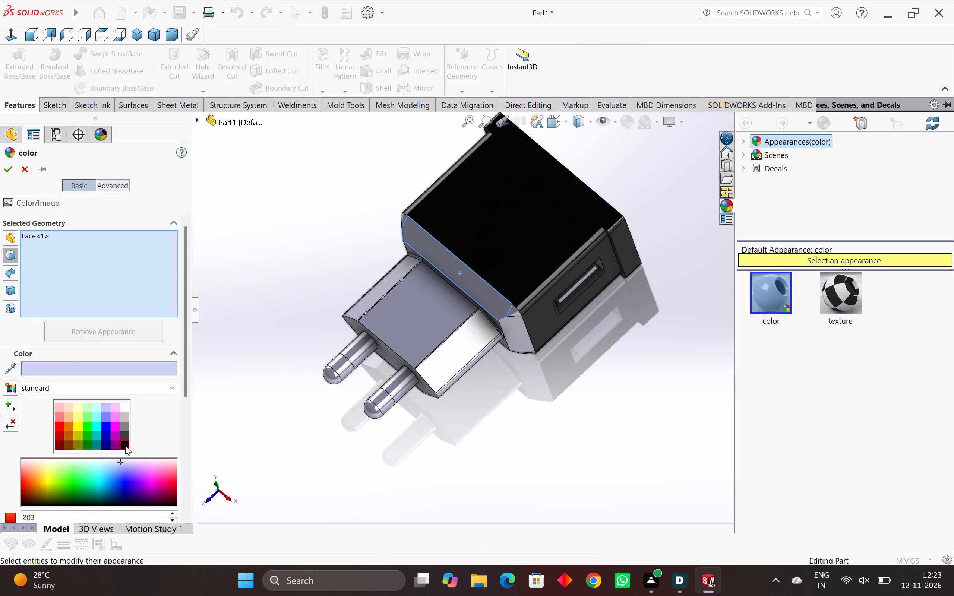
Colour the short sloped face on the port side, its two corner faces and the opposite long sloped face of the housing black.
{"action": "scroll", "coordinate": [560, 327], "scroll_direction": "up", "scroll_amount": 3}
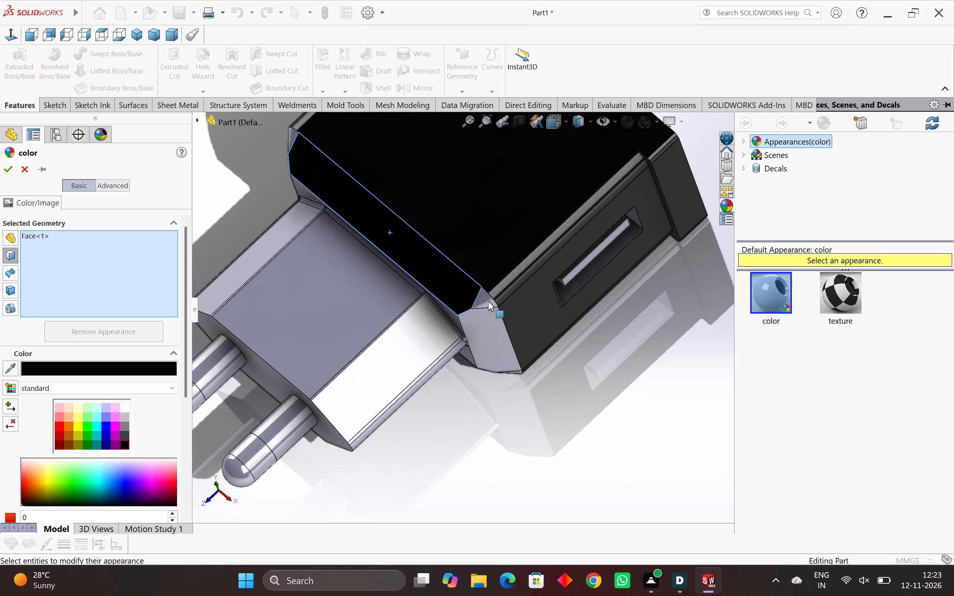
{"action": "left_click", "coordinate": [487, 300]}
{"action": "left_click", "coordinate": [484, 332]}
{"action": "middle_click_drag", "start_coordinate": [489, 358], "coordinate": [452, 222]}
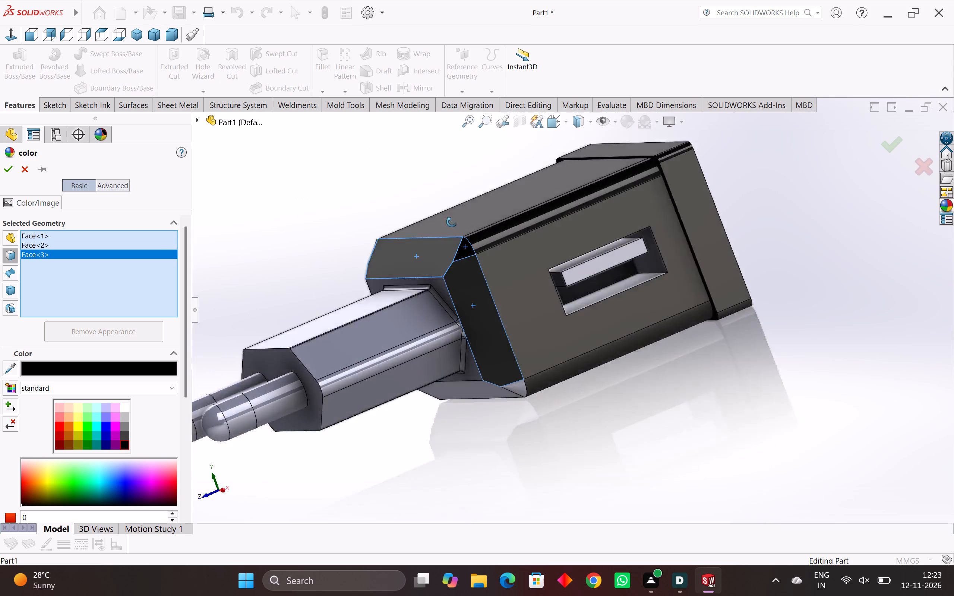
{"action": "middle_click_drag", "start_coordinate": [452, 222], "coordinate": [435, 193]}
{"action": "left_click", "coordinate": [509, 384]}
{"action": "left_click", "coordinate": [501, 415]}
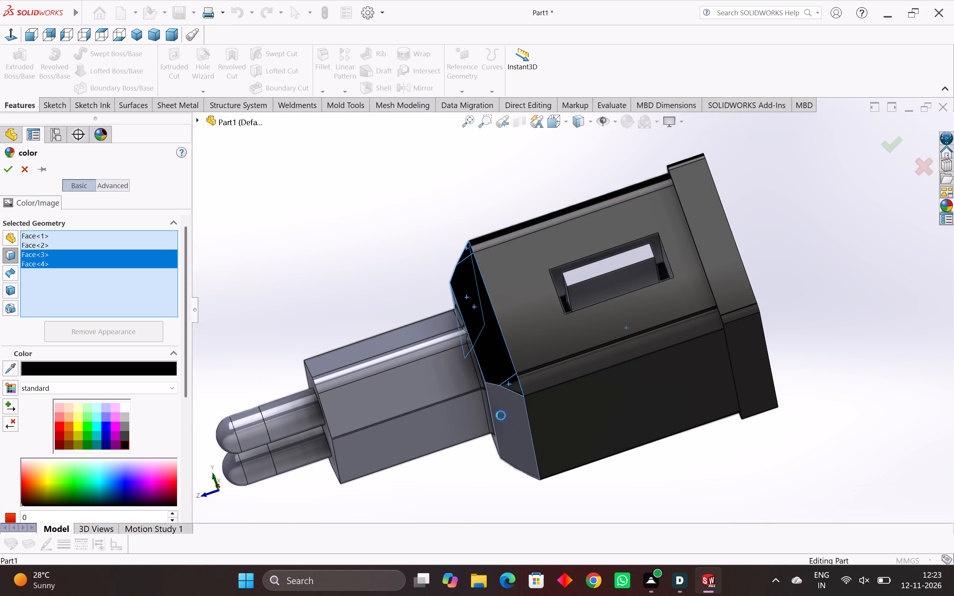
Colour the short sloped face on the side opposite the port and its two adjoining corner faces black.
{"action": "middle_click_drag", "start_coordinate": [499, 430], "coordinate": [500, 276]}
{"action": "scroll", "coordinate": [500, 276], "scroll_direction": "up", "scroll_amount": 1}
{"action": "scroll", "coordinate": [503, 373], "scroll_direction": "down", "scroll_amount": 4}
{"action": "middle_click_drag", "start_coordinate": [520, 446], "coordinate": [556, 375]}
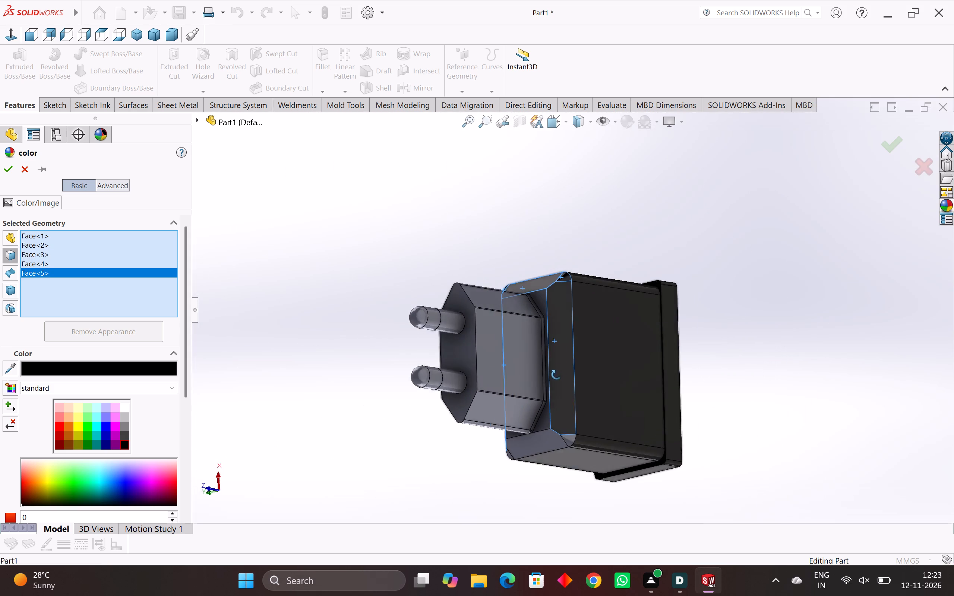
{"action": "middle_click_drag", "start_coordinate": [556, 375], "coordinate": [561, 368]}
{"action": "left_click", "coordinate": [538, 445]}
{"action": "middle_click_drag", "start_coordinate": [538, 445], "coordinate": [663, 394]}
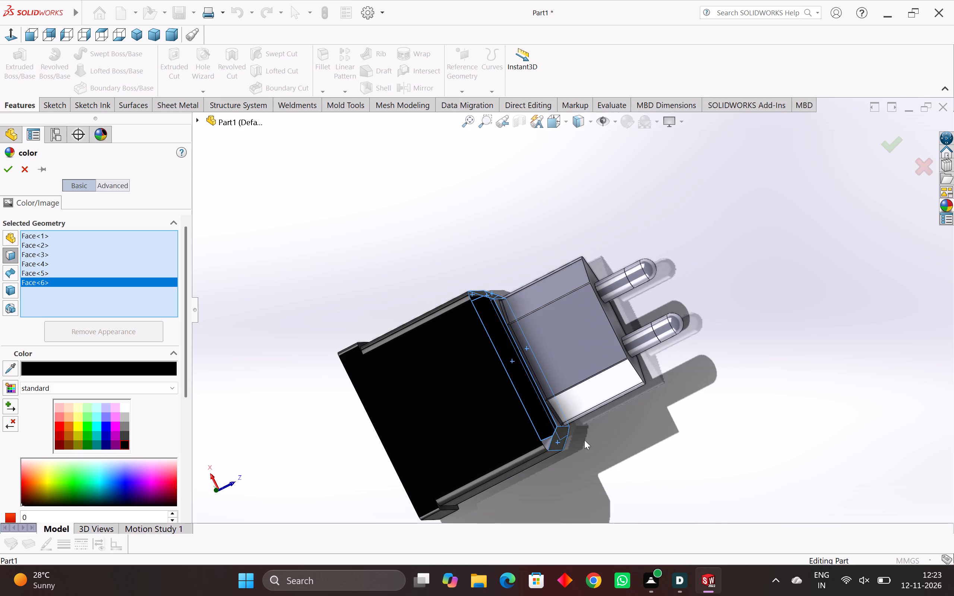
{"action": "scroll", "coordinate": [572, 446], "scroll_direction": "up", "scroll_amount": 4}
{"action": "left_click", "coordinate": [521, 404]}
{"action": "middle_click_drag", "start_coordinate": [561, 441], "coordinate": [449, 452]}
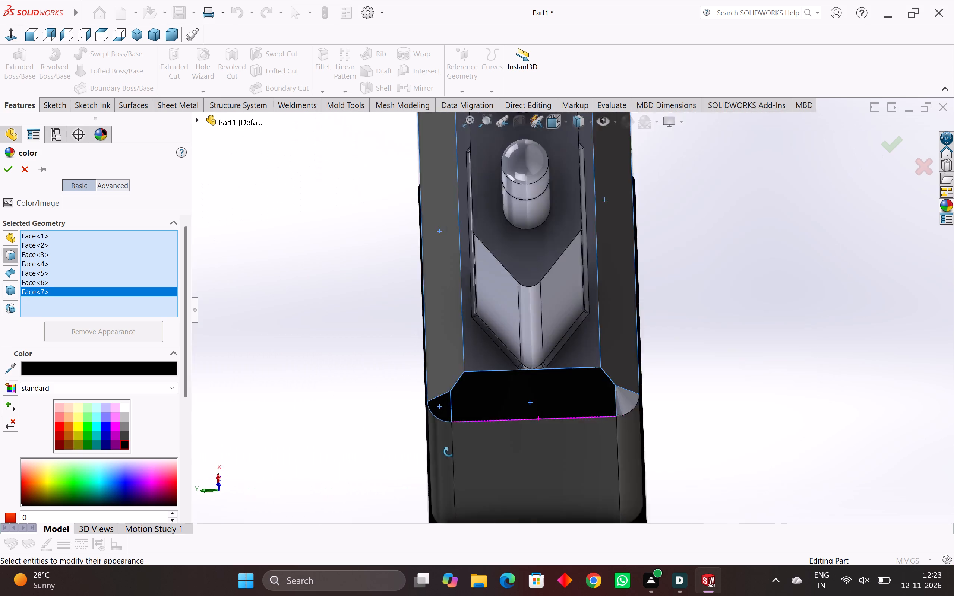
{"action": "middle_click_drag", "start_coordinate": [449, 452], "coordinate": [434, 454]}
{"action": "left_click", "coordinate": [603, 401]}
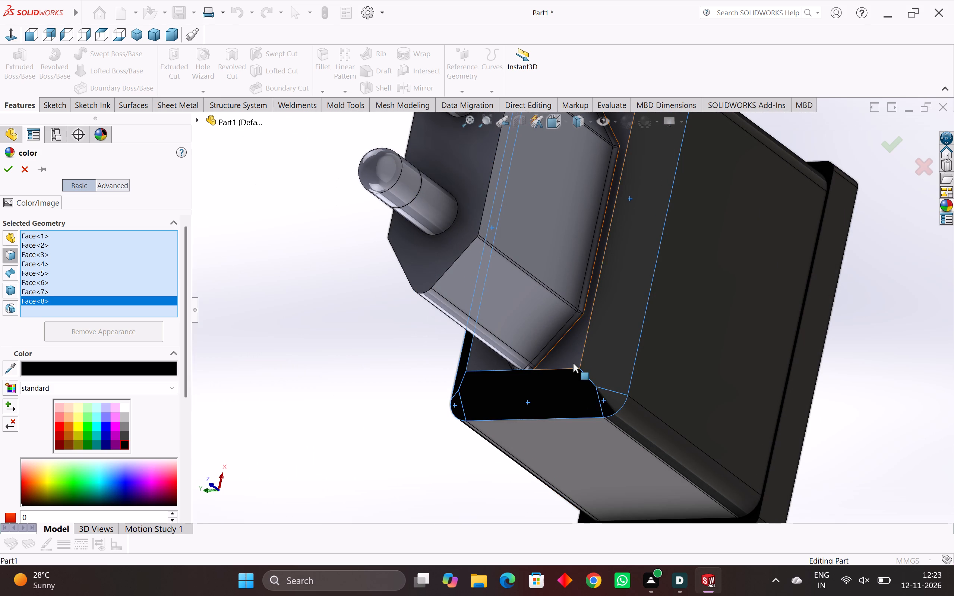
Colour the housing's flat end surface on both sides of the prong block black.
{"action": "left_click", "coordinate": [572, 355]}
{"action": "middle_click_drag", "start_coordinate": [572, 355], "coordinate": [601, 374]}
{"action": "scroll", "coordinate": [602, 378], "scroll_direction": "down", "scroll_amount": 3}
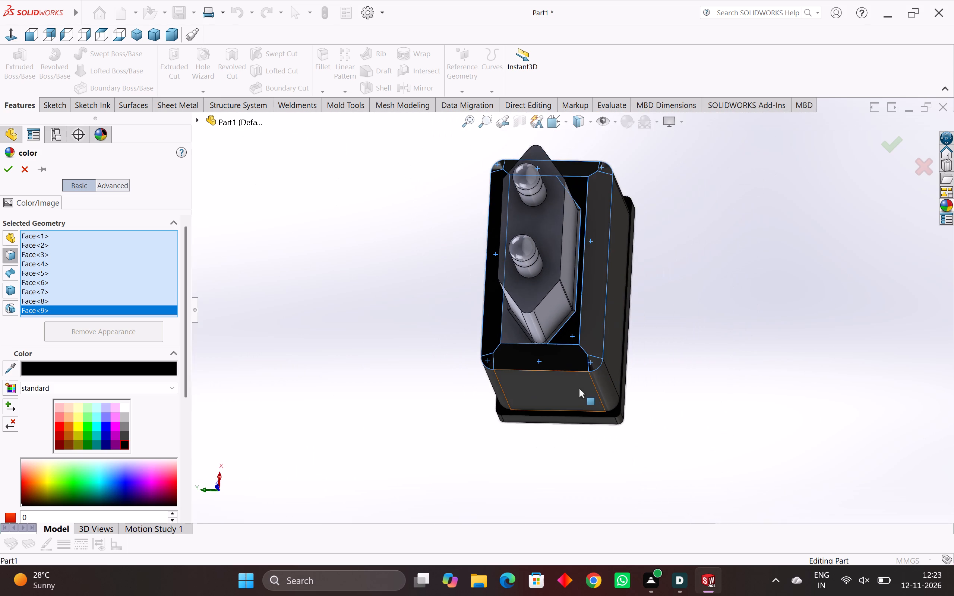
{"action": "middle_click_drag", "start_coordinate": [577, 386], "coordinate": [611, 383]}
{"action": "scroll", "coordinate": [540, 320], "scroll_direction": "up", "scroll_amount": 4}
{"action": "left_click", "coordinate": [512, 341]}
Colour one broad face of the prong block, an adjoining sloped face and the thin strips at their base black.
{"action": "middle_click_drag", "start_coordinate": [515, 352], "coordinate": [515, 351]}
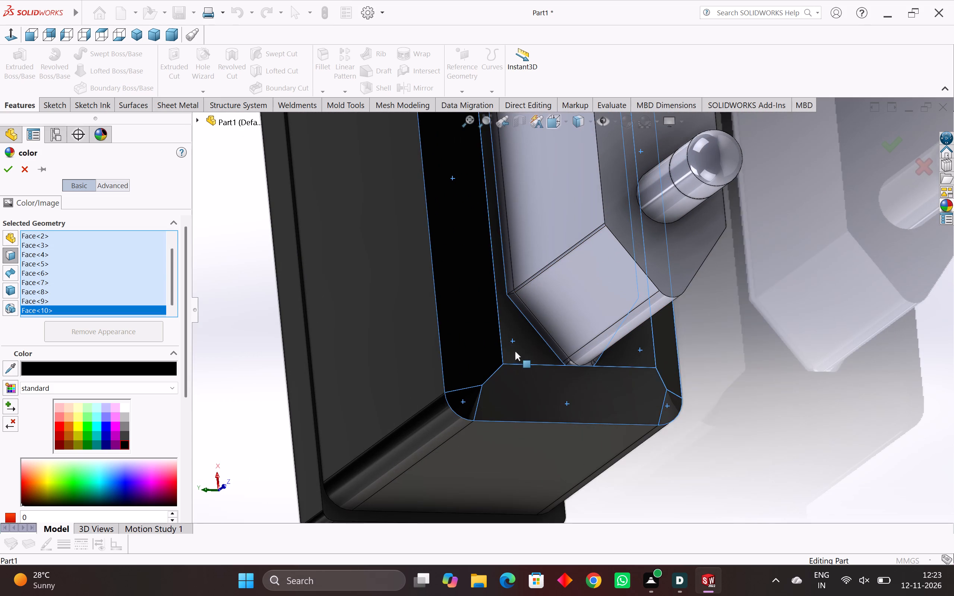
{"action": "middle_click_drag", "start_coordinate": [515, 351], "coordinate": [533, 351]}
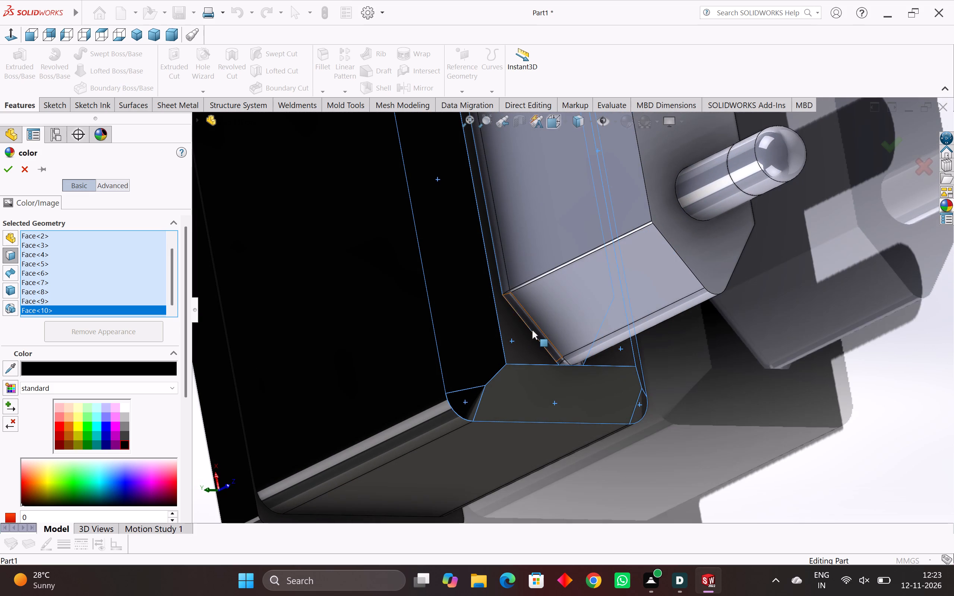
{"action": "left_click", "coordinate": [533, 330]}
{"action": "left_click", "coordinate": [502, 269]}
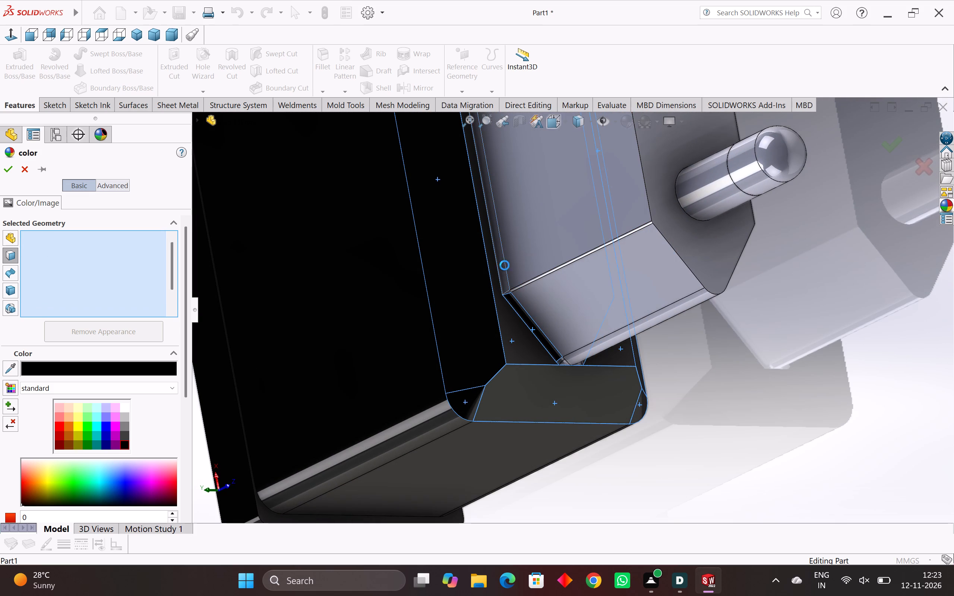
{"action": "left_click", "coordinate": [526, 251]}
{"action": "middle_click_drag", "start_coordinate": [536, 278], "coordinate": [574, 354]}
{"action": "scroll", "coordinate": [572, 349], "scroll_direction": "down", "scroll_amount": 3}
{"action": "middle_click_drag", "start_coordinate": [515, 211], "coordinate": [522, 250]}
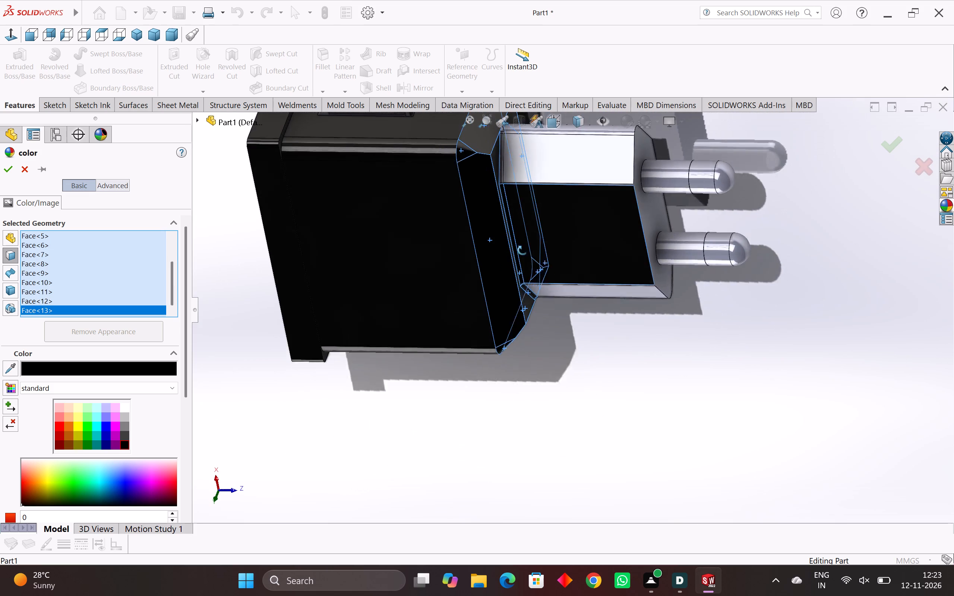
{"action": "middle_click_drag", "start_coordinate": [522, 250], "coordinate": [524, 263]}
{"action": "scroll", "coordinate": [496, 181], "scroll_direction": "up", "scroll_amount": 2}
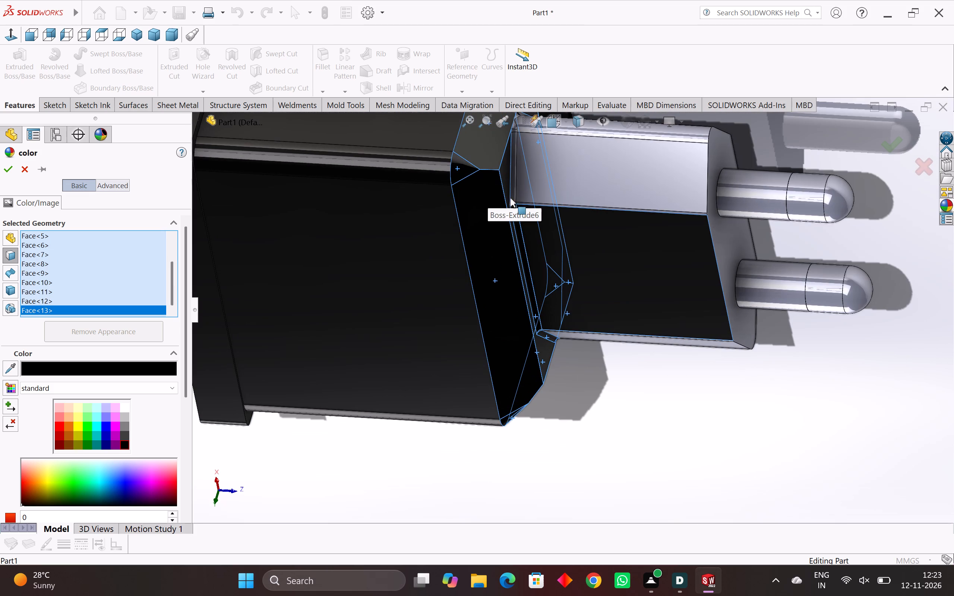
{"action": "middle_click_drag", "start_coordinate": [514, 199], "coordinate": [493, 219]}
{"action": "left_click", "coordinate": [512, 164]}
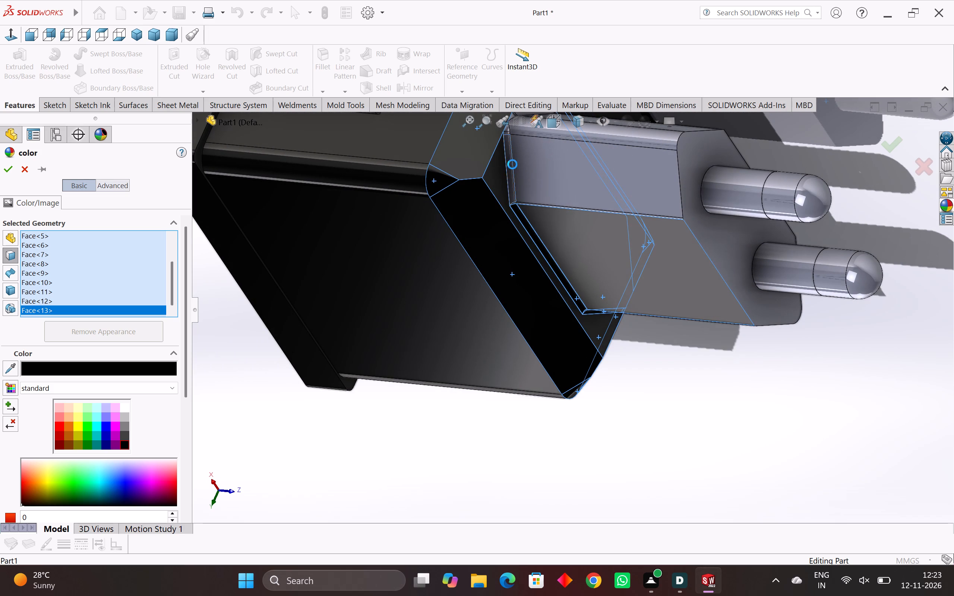
{"action": "middle_click_drag", "start_coordinate": [512, 197], "coordinate": [534, 180]}
{"action": "left_click", "coordinate": [563, 170]}
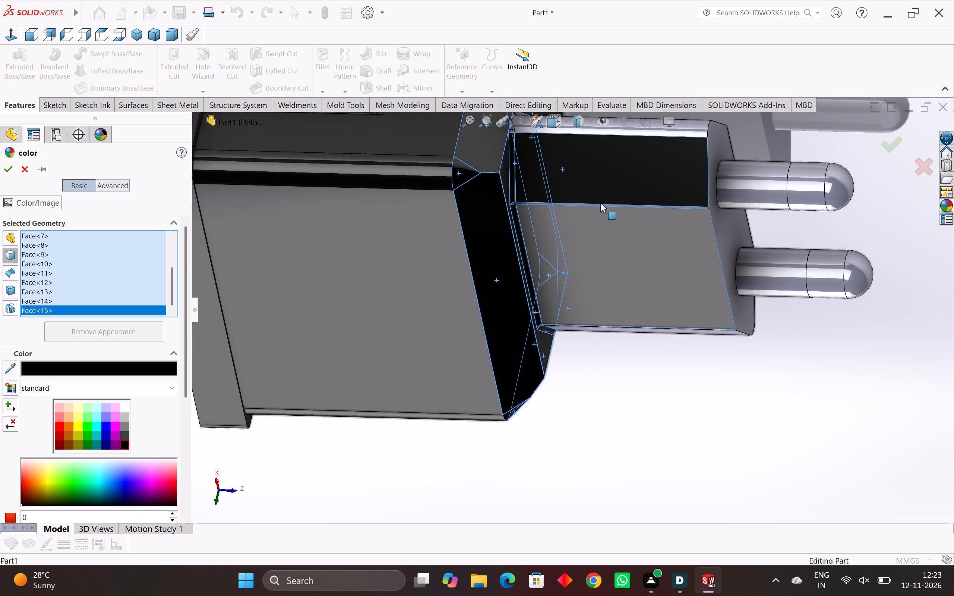
Colour the opposite broad face of the prong block and another grey side face beside it black.
{"action": "middle_click_drag", "start_coordinate": [600, 203], "coordinate": [576, 185]}
{"action": "middle_click_drag", "start_coordinate": [642, 246], "coordinate": [503, 215]}
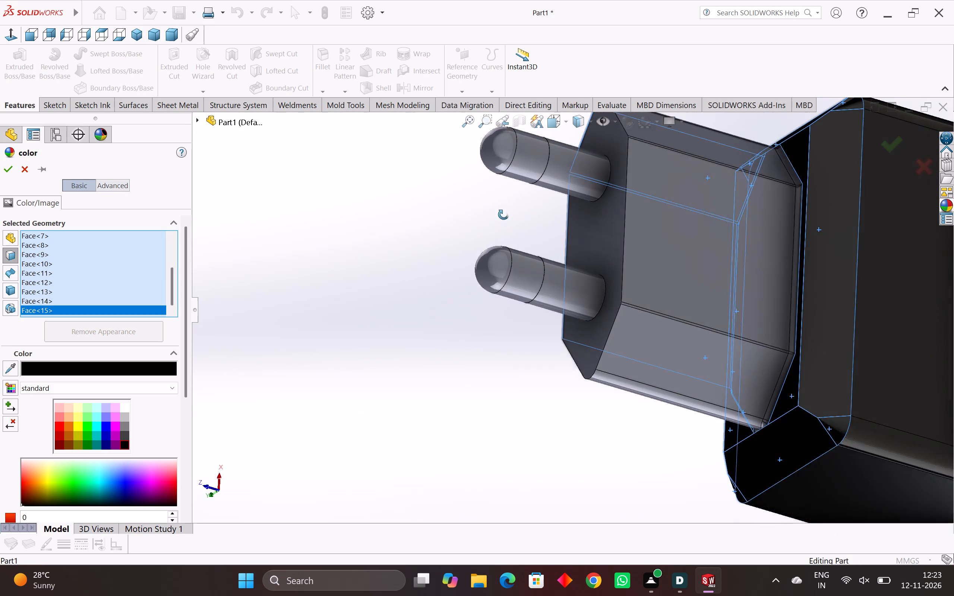
{"action": "middle_click_drag", "start_coordinate": [503, 215], "coordinate": [502, 227]}
{"action": "left_click", "coordinate": [676, 237]}
{"action": "middle_click_drag", "start_coordinate": [676, 237], "coordinate": [669, 375]}
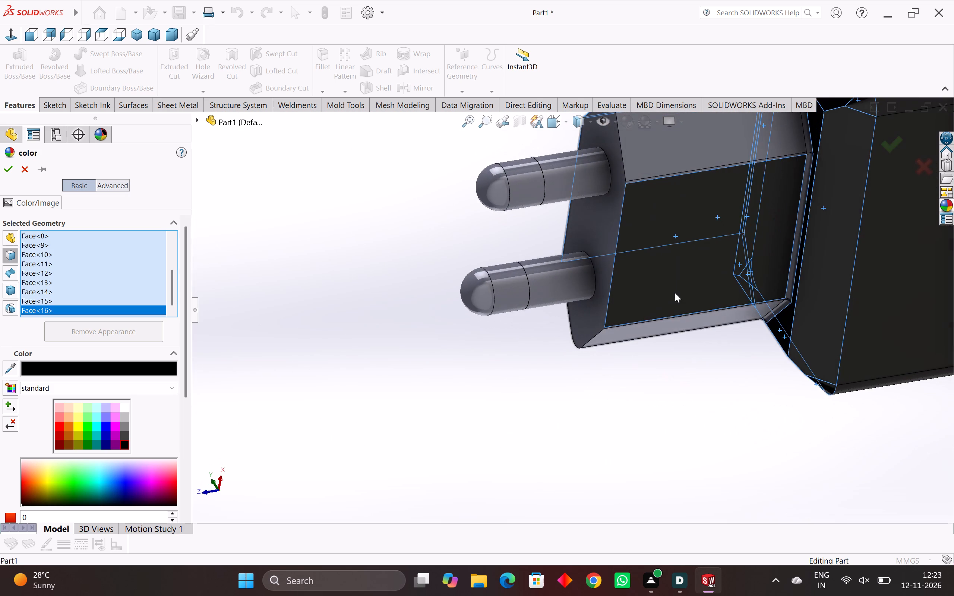
{"action": "scroll", "coordinate": [675, 292], "scroll_direction": "down", "scroll_amount": 3}
{"action": "left_click", "coordinate": [650, 234]}
Add three more grey side faces of the prong block, including its rounded end side, to the black colouring.
{"action": "middle_click_drag", "start_coordinate": [649, 234], "coordinate": [669, 291]}
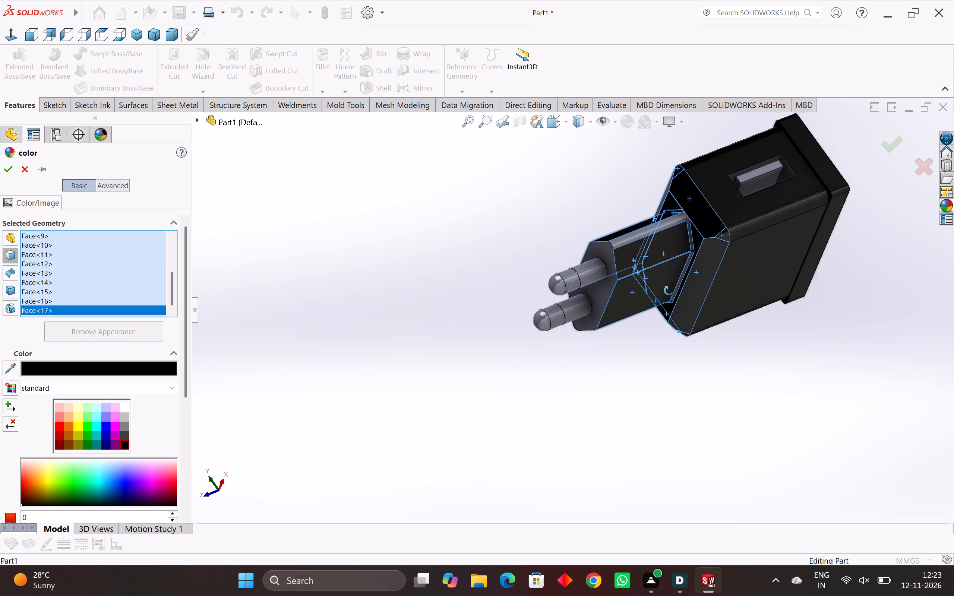
{"action": "middle_click_drag", "start_coordinate": [669, 291], "coordinate": [677, 315]}
{"action": "scroll", "coordinate": [672, 253], "scroll_direction": "up", "scroll_amount": 4}
{"action": "left_click", "coordinate": [660, 245]}
{"action": "middle_click_drag", "start_coordinate": [631, 273], "coordinate": [661, 273]}
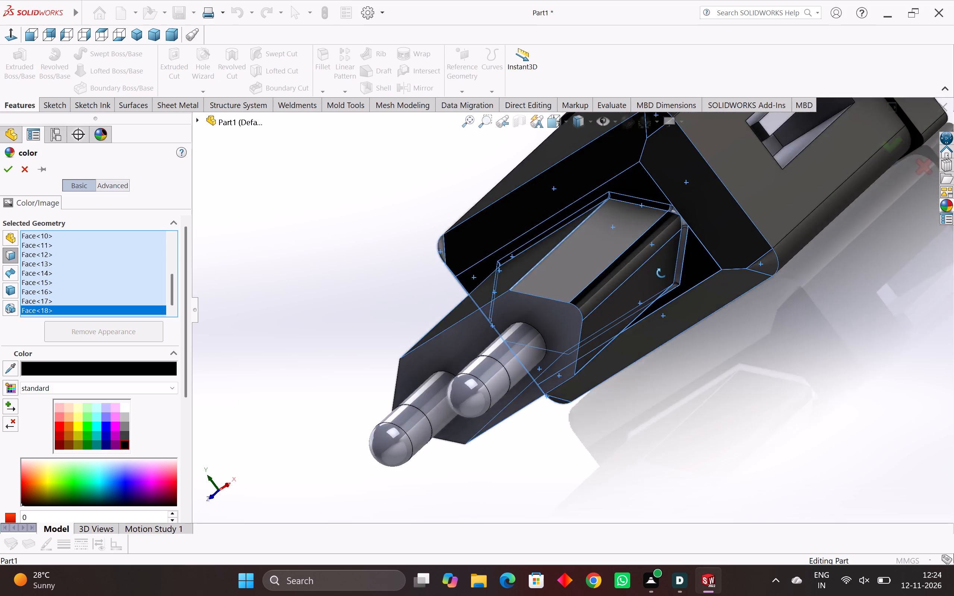
{"action": "middle_click_drag", "start_coordinate": [661, 273], "coordinate": [702, 278]}
{"action": "left_click", "coordinate": [370, 318]}
{"action": "middle_click_drag", "start_coordinate": [382, 330], "coordinate": [413, 330]}
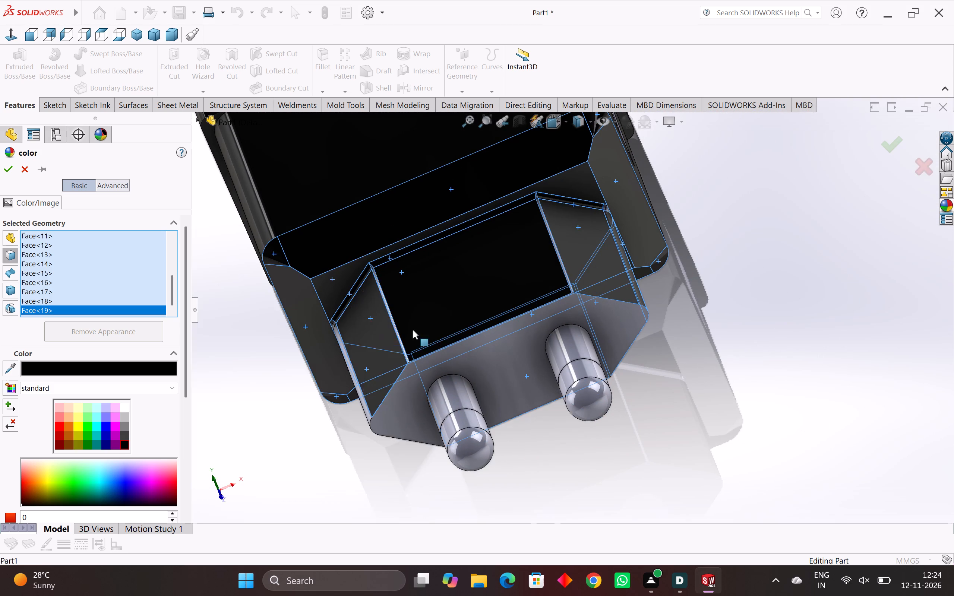
{"action": "middle_click_drag", "start_coordinate": [413, 330], "coordinate": [470, 326]}
{"action": "scroll", "coordinate": [470, 326], "scroll_direction": "up", "scroll_amount": 1}
{"action": "left_click", "coordinate": [357, 401]}
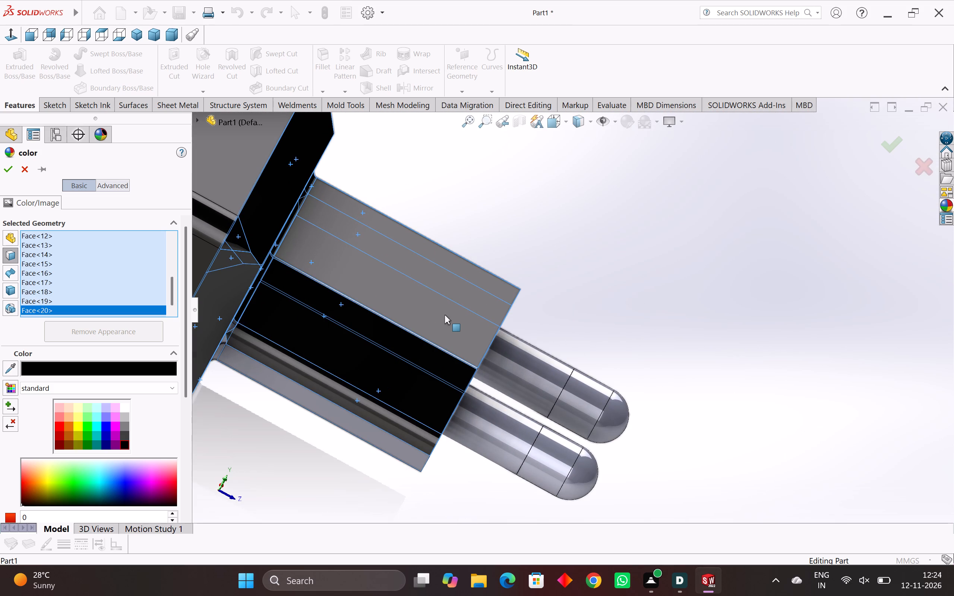
Colour three thin edge strips between the broad and sloped faces of the prong block black.
{"action": "middle_click_drag", "start_coordinate": [445, 315], "coordinate": [382, 367]}
{"action": "scroll", "coordinate": [389, 333], "scroll_direction": "up", "scroll_amount": 3}
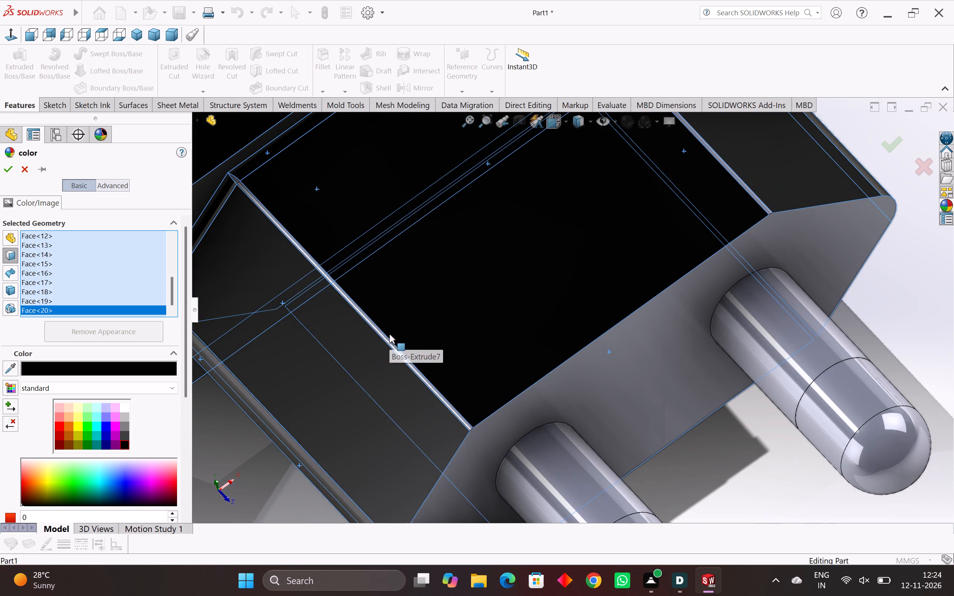
{"action": "left_click", "coordinate": [389, 343]}
{"action": "scroll", "coordinate": [619, 248], "scroll_direction": "down", "scroll_amount": 3}
{"action": "middle_click_drag", "start_coordinate": [619, 248], "coordinate": [576, 292]}
{"action": "scroll", "coordinate": [642, 246], "scroll_direction": "up", "scroll_amount": 5}
{"action": "left_click", "coordinate": [639, 259]}
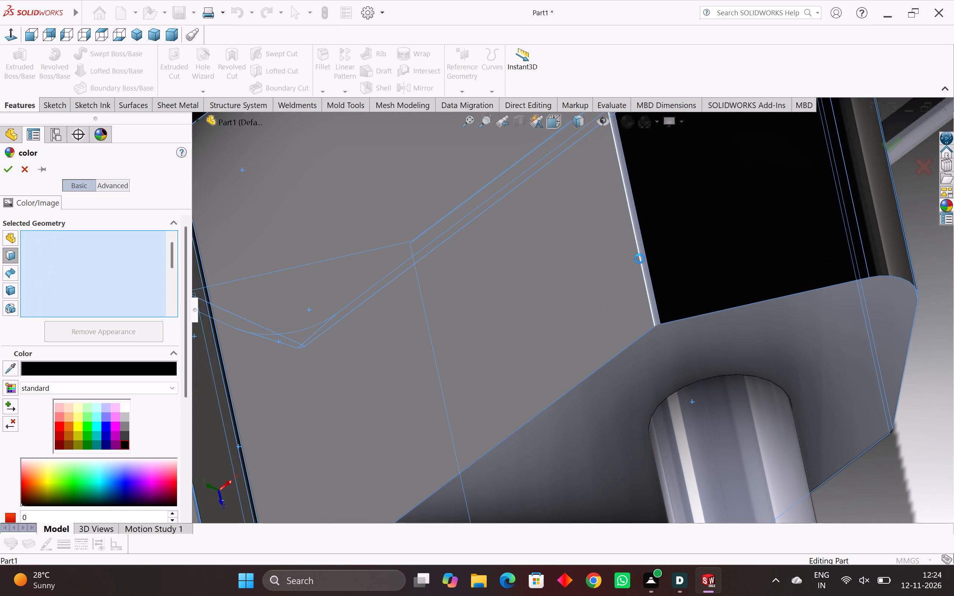
{"action": "scroll", "coordinate": [639, 259], "scroll_direction": "down", "scroll_amount": 3}
{"action": "middle_click_drag", "start_coordinate": [639, 259], "coordinate": [518, 266]}
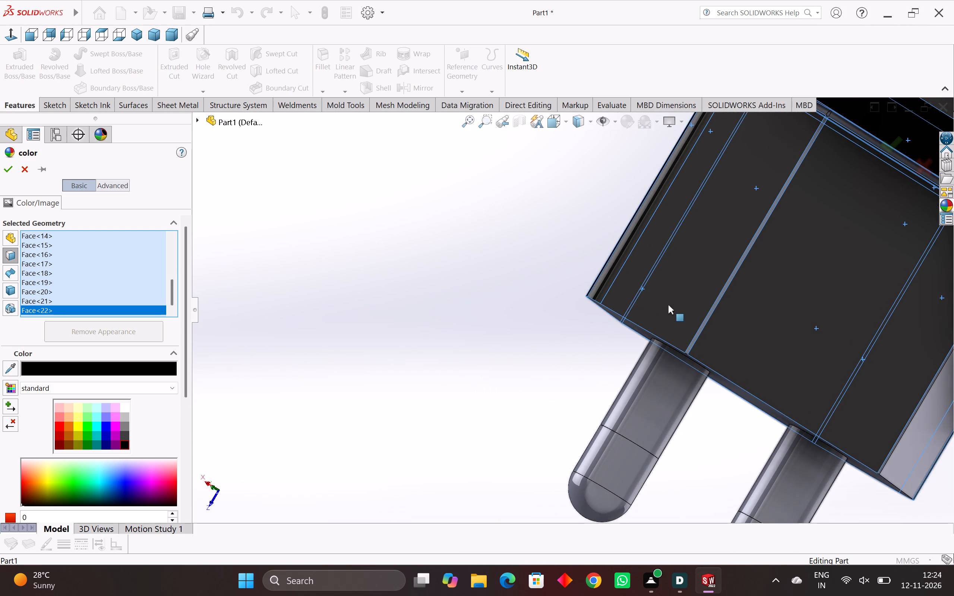
{"action": "scroll", "coordinate": [699, 307], "scroll_direction": "up", "scroll_amount": 5}
{"action": "left_click", "coordinate": [693, 305]}
{"action": "scroll", "coordinate": [711, 310], "scroll_direction": "down", "scroll_amount": 3}
{"action": "middle_click_drag", "start_coordinate": [719, 313], "coordinate": [676, 308]}
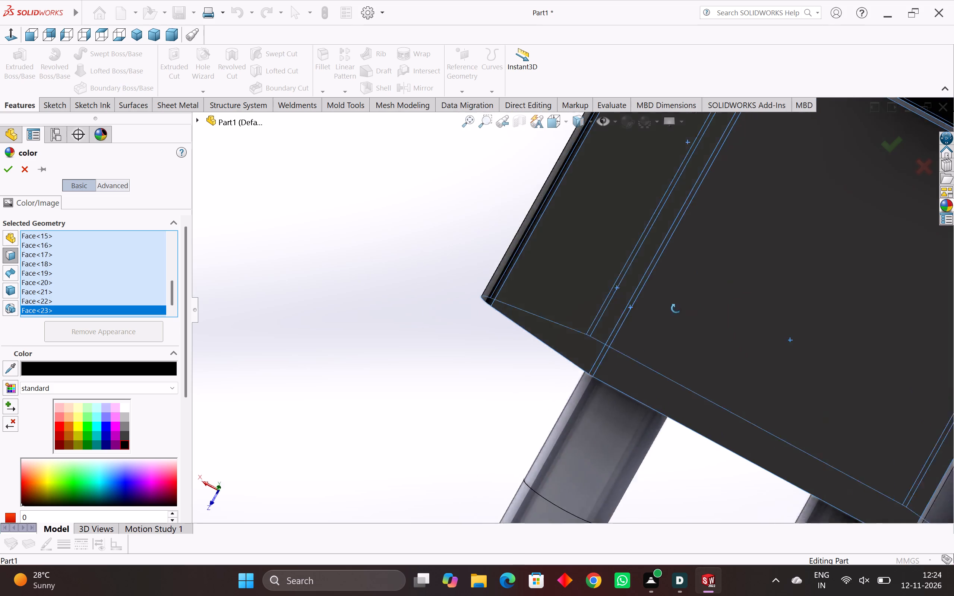
Colour another thin edge strip of the prong block and the grey face next to it black.
{"action": "middle_click_drag", "start_coordinate": [676, 308], "coordinate": [663, 308]}
{"action": "scroll", "coordinate": [718, 339], "scroll_direction": "down", "scroll_amount": 5}
{"action": "scroll", "coordinate": [751, 347], "scroll_direction": "up", "scroll_amount": 11}
{"action": "scroll", "coordinate": [513, 336], "scroll_direction": "down", "scroll_amount": 4}
{"action": "scroll", "coordinate": [555, 346], "scroll_direction": "down", "scroll_amount": 2}
{"action": "middle_click_drag", "start_coordinate": [555, 347], "coordinate": [571, 348]}
{"action": "scroll", "coordinate": [553, 364], "scroll_direction": "up", "scroll_amount": 9}
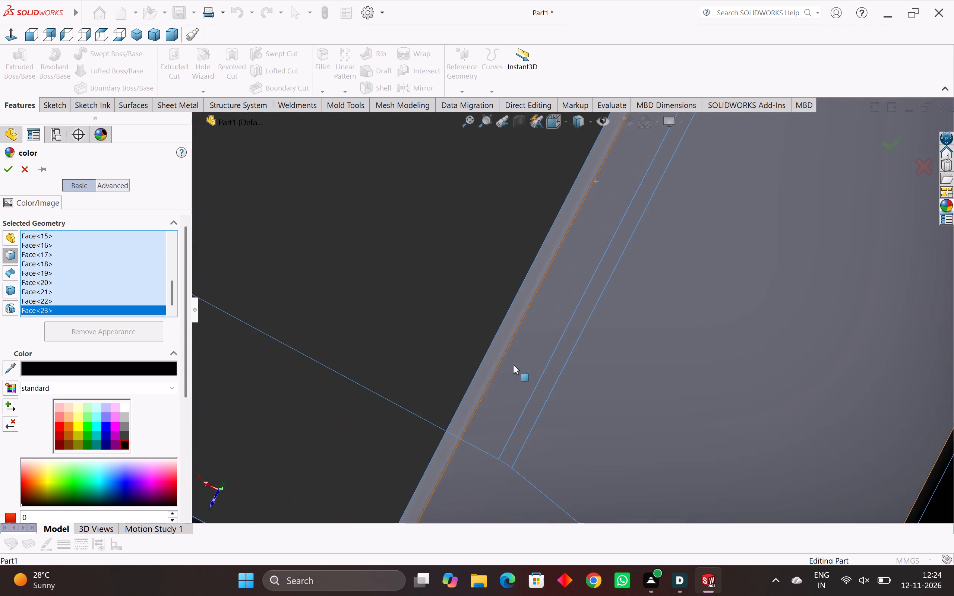
{"action": "middle_click_drag", "start_coordinate": [513, 365], "coordinate": [540, 371]}
{"action": "scroll", "coordinate": [540, 371], "scroll_direction": "up", "scroll_amount": 1}
{"action": "left_click", "coordinate": [492, 352]}
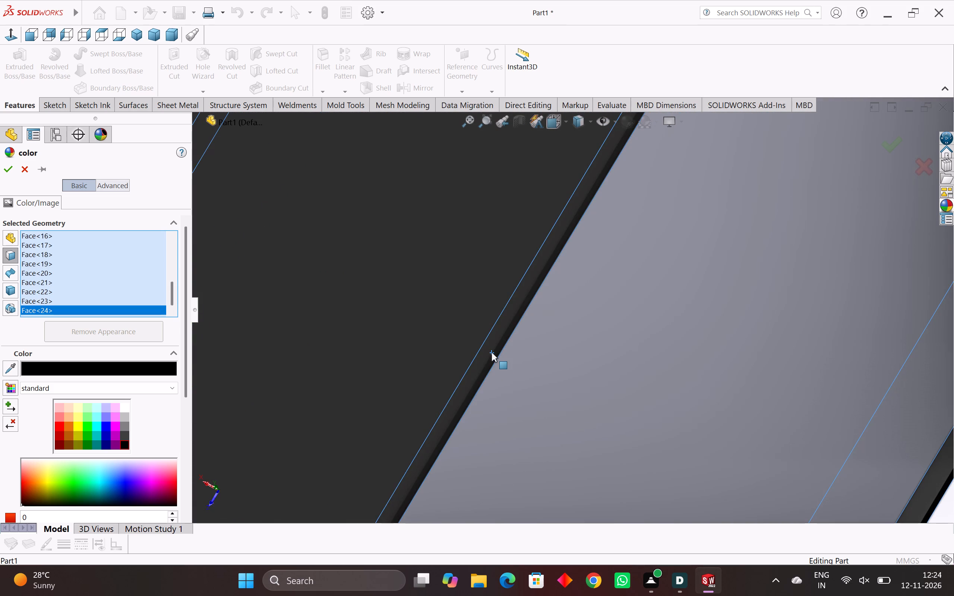
{"action": "scroll", "coordinate": [492, 352], "scroll_direction": "down", "scroll_amount": 4}
{"action": "left_click", "coordinate": [597, 353]}
Add the grey end face of the prong block, from which the two pins project, to the black colouring.
{"action": "scroll", "coordinate": [609, 355], "scroll_direction": "down", "scroll_amount": 2}
{"action": "middle_click_drag", "start_coordinate": [611, 356], "coordinate": [590, 349]}
{"action": "scroll", "coordinate": [591, 349], "scroll_direction": "down", "scroll_amount": 2}
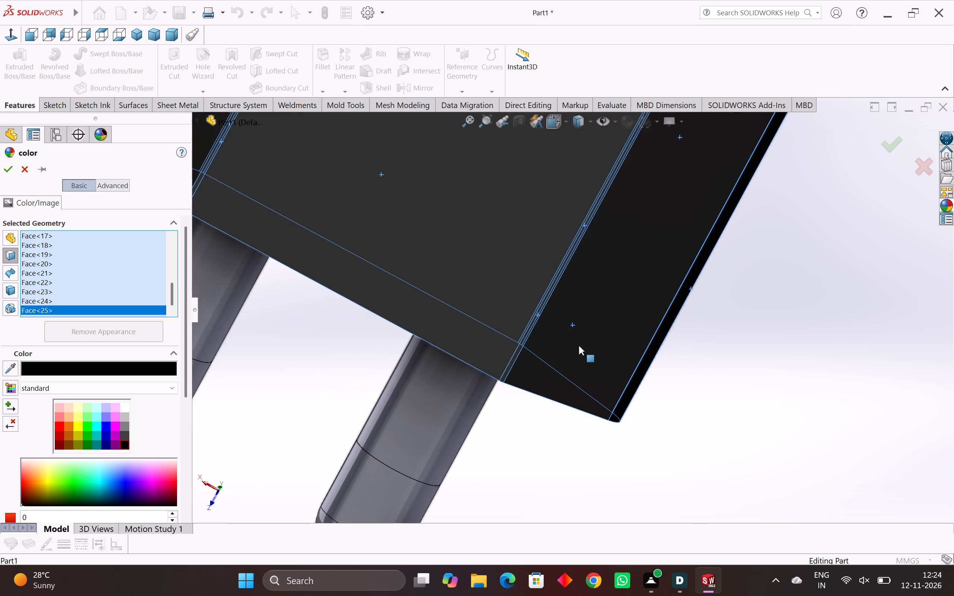
{"action": "scroll", "coordinate": [579, 346], "scroll_direction": "down", "scroll_amount": 4}
{"action": "middle_click_drag", "start_coordinate": [577, 347], "coordinate": [695, 292]}
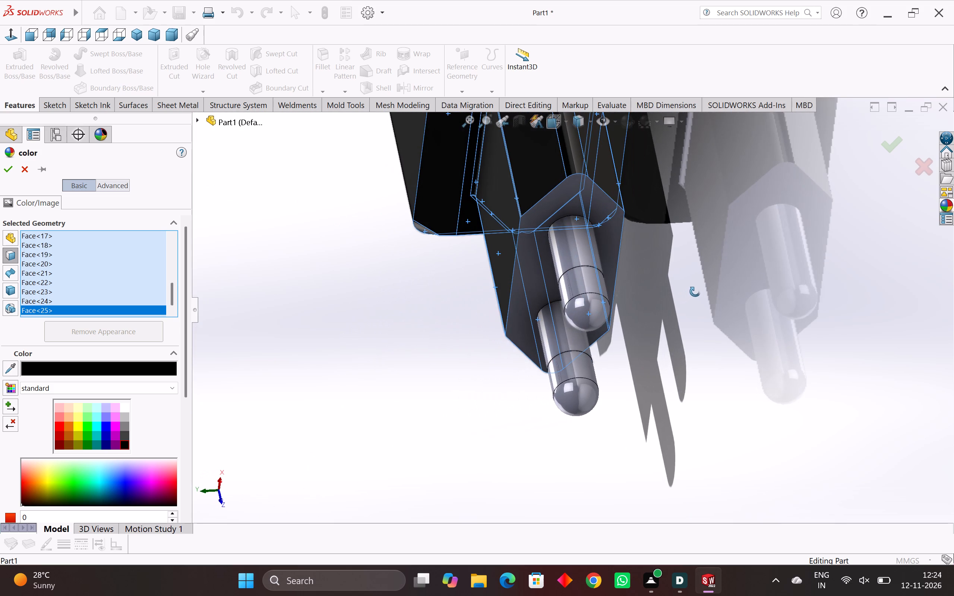
{"action": "middle_click_drag", "start_coordinate": [695, 292], "coordinate": [761, 163]}
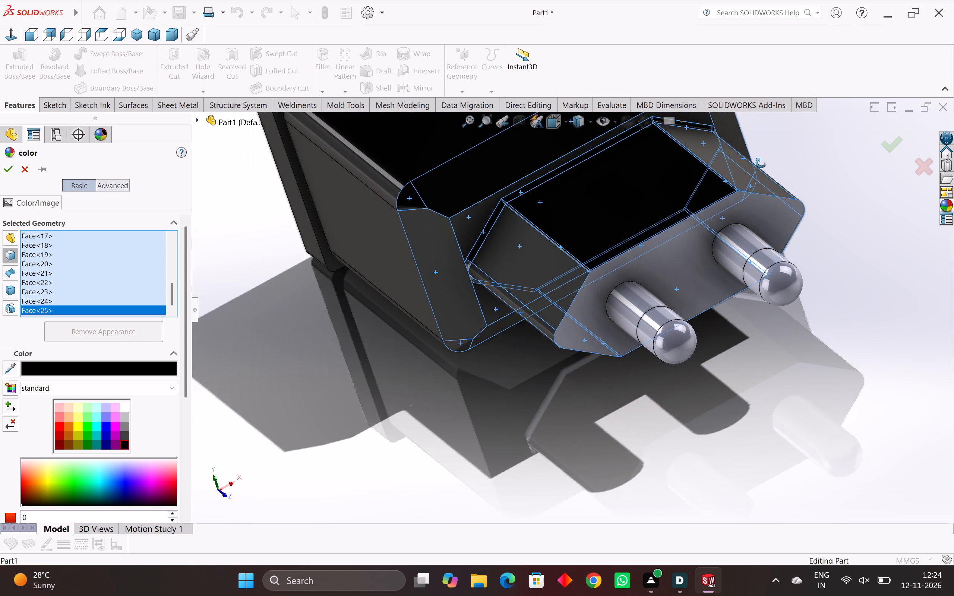
{"action": "middle_click_drag", "start_coordinate": [761, 163], "coordinate": [756, 325]}
{"action": "scroll", "coordinate": [754, 324], "scroll_direction": "up", "scroll_amount": 5}
{"action": "scroll", "coordinate": [657, 239], "scroll_direction": "down", "scroll_amount": 5}
{"action": "middle_click_drag", "start_coordinate": [657, 239], "coordinate": [688, 240]}
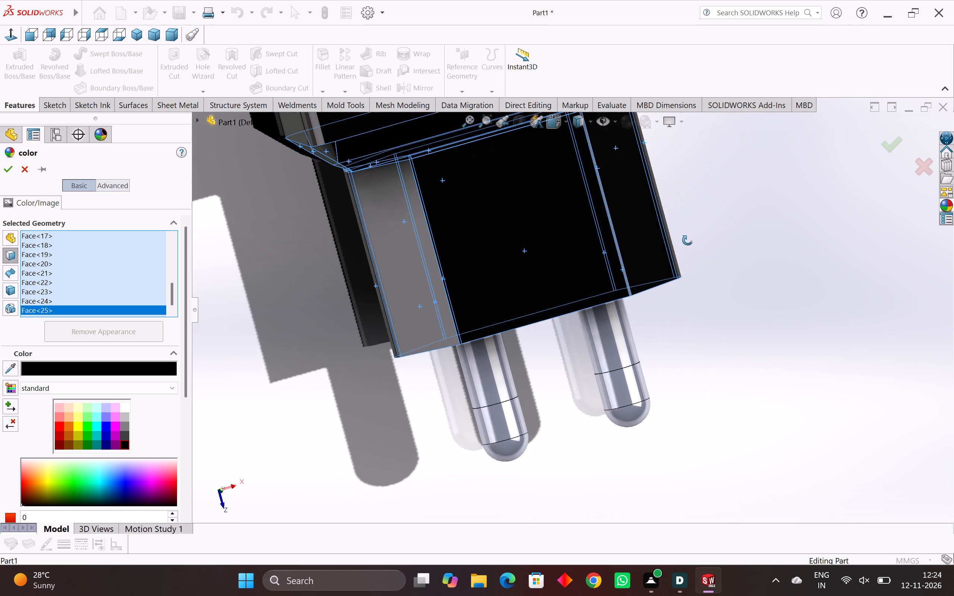
{"action": "middle_click_drag", "start_coordinate": [688, 240], "coordinate": [689, 240]}
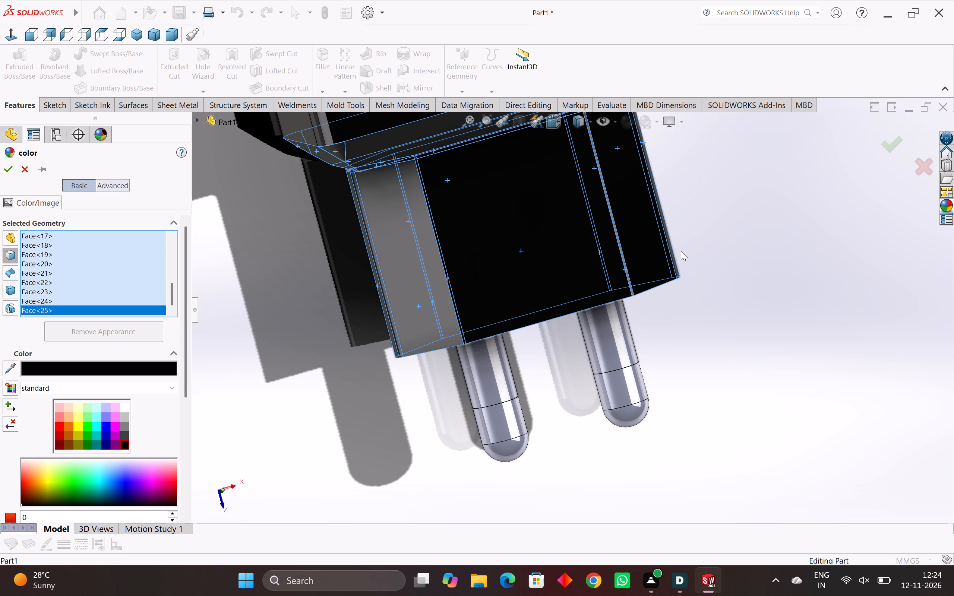
{"action": "middle_click_drag", "start_coordinate": [651, 287], "coordinate": [647, 280]}
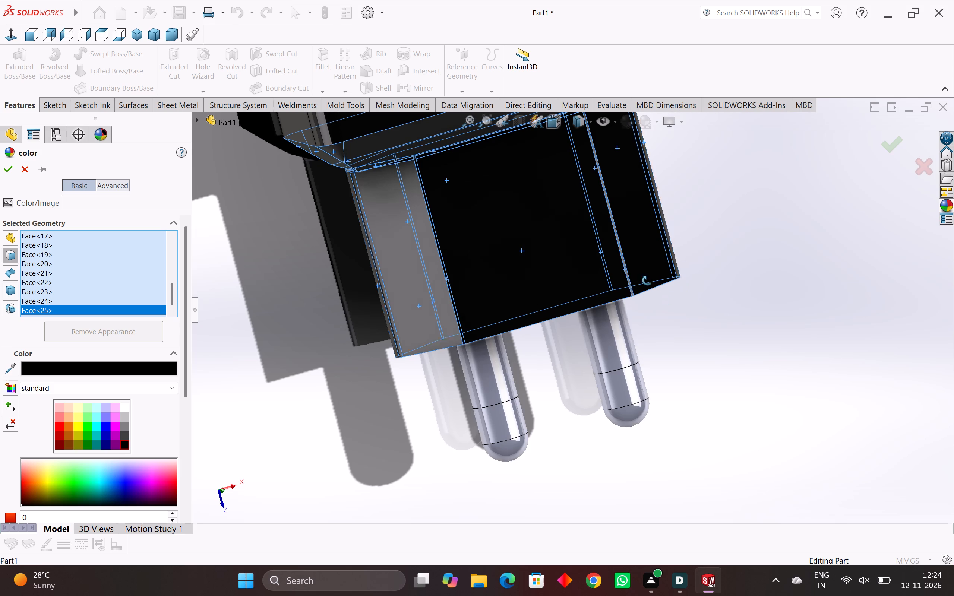
{"action": "middle_click_drag", "start_coordinate": [647, 280], "coordinate": [599, 251]}
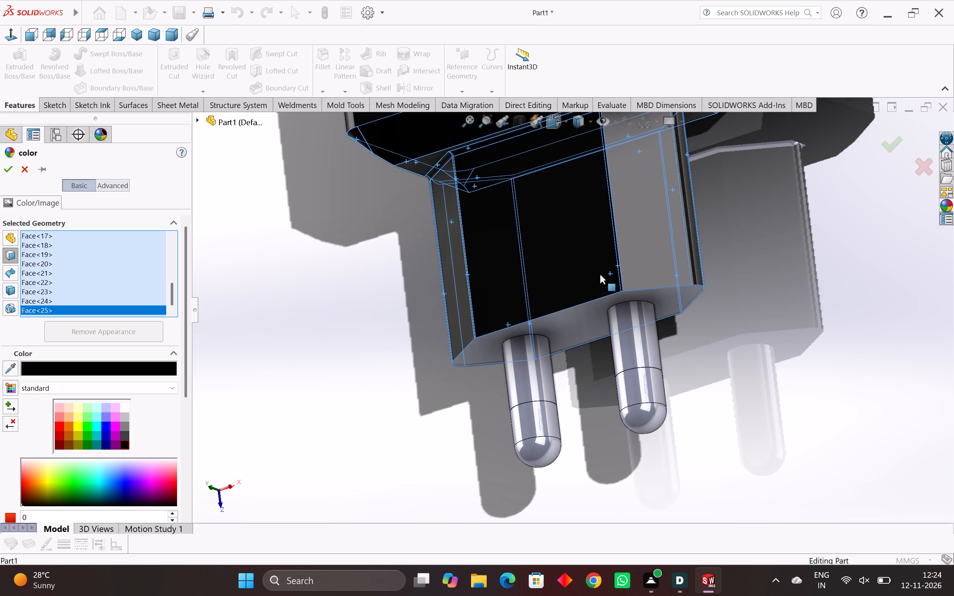
{"action": "middle_click_drag", "start_coordinate": [594, 319], "coordinate": [622, 265]}
{"action": "scroll", "coordinate": [599, 299], "scroll_direction": "up", "scroll_amount": 4}
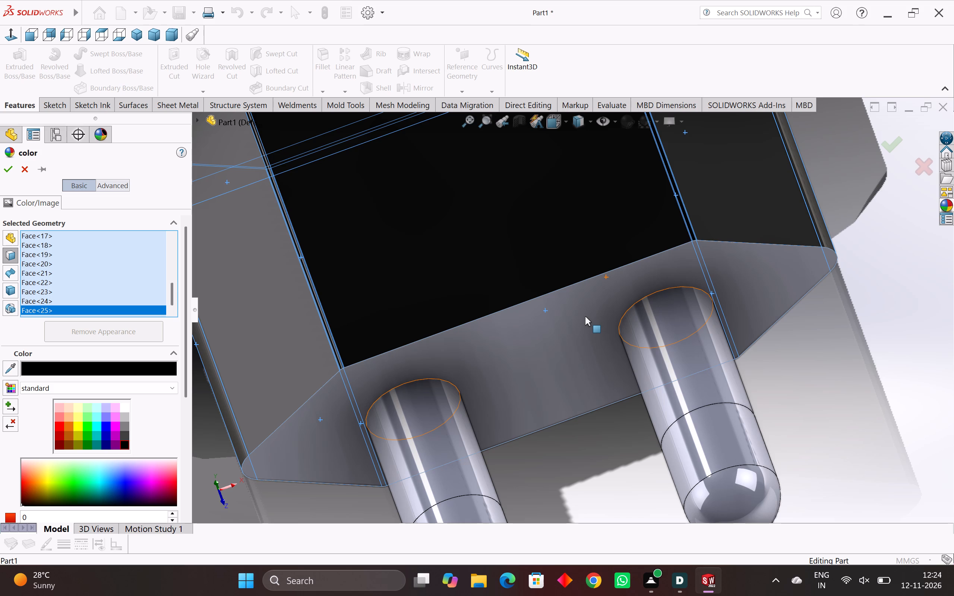
{"action": "left_click", "coordinate": [583, 320]}
Colour the cylindrical sections of both pins nearest the prong block black and apply the colouring.
{"action": "middle_click_drag", "start_coordinate": [586, 328], "coordinate": [624, 361]}
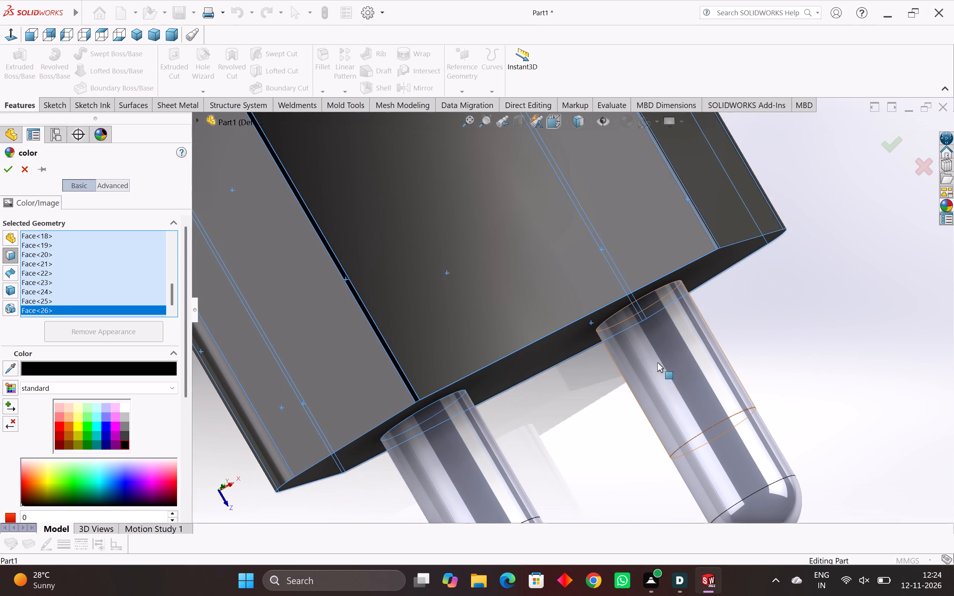
{"action": "left_click", "coordinate": [664, 358]}
{"action": "middle_click_drag", "start_coordinate": [639, 378], "coordinate": [681, 364]}
{"action": "left_click", "coordinate": [573, 429]}
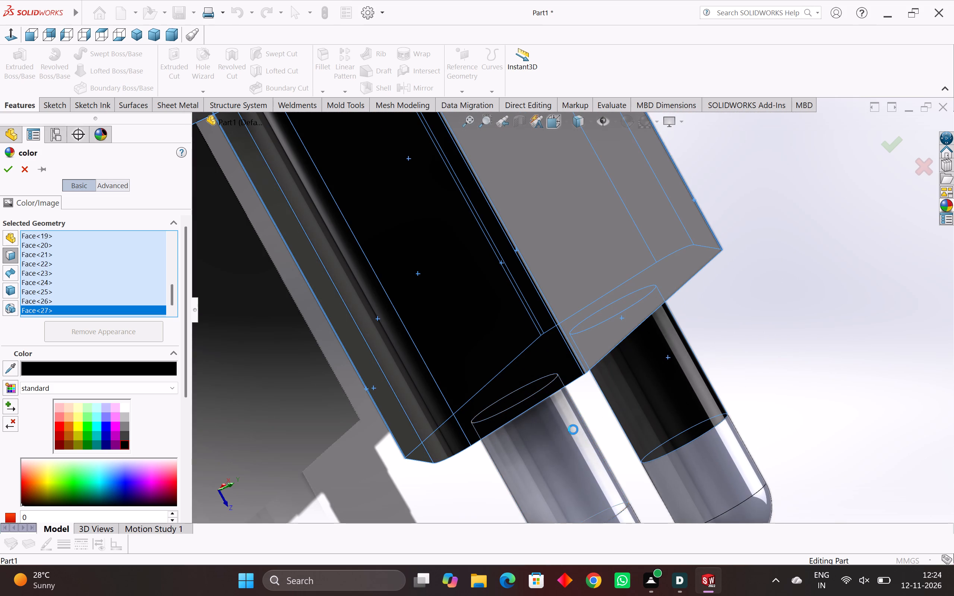
{"action": "scroll", "coordinate": [601, 431], "scroll_direction": "down", "scroll_amount": 2}
{"action": "middle_click_drag", "start_coordinate": [601, 431], "coordinate": [560, 404]}
{"action": "scroll", "coordinate": [560, 404], "scroll_direction": "down", "scroll_amount": 1}
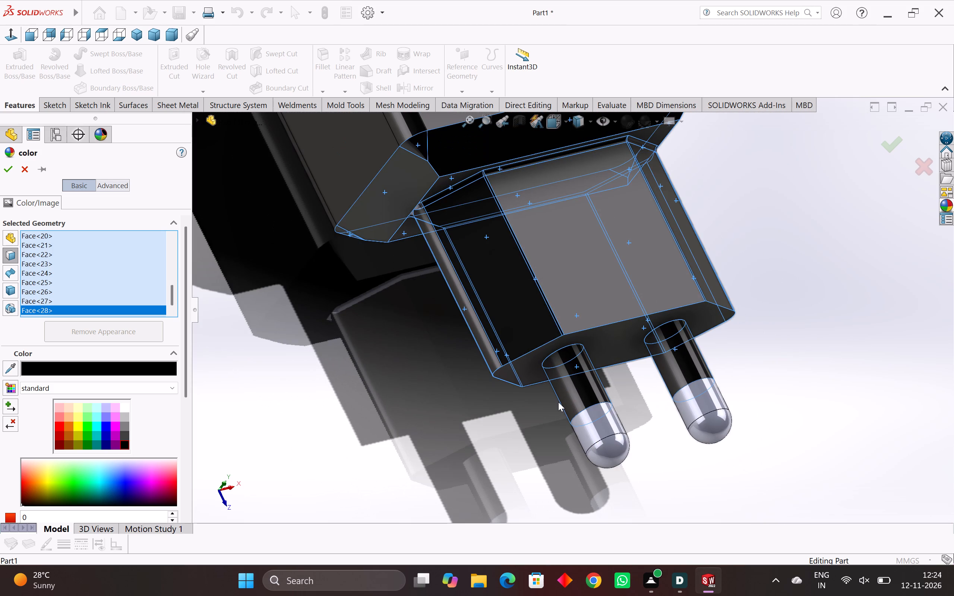
{"action": "scroll", "coordinate": [564, 410], "scroll_direction": "down", "scroll_amount": 3}
{"action": "middle_click_drag", "start_coordinate": [565, 411], "coordinate": [473, 424]}
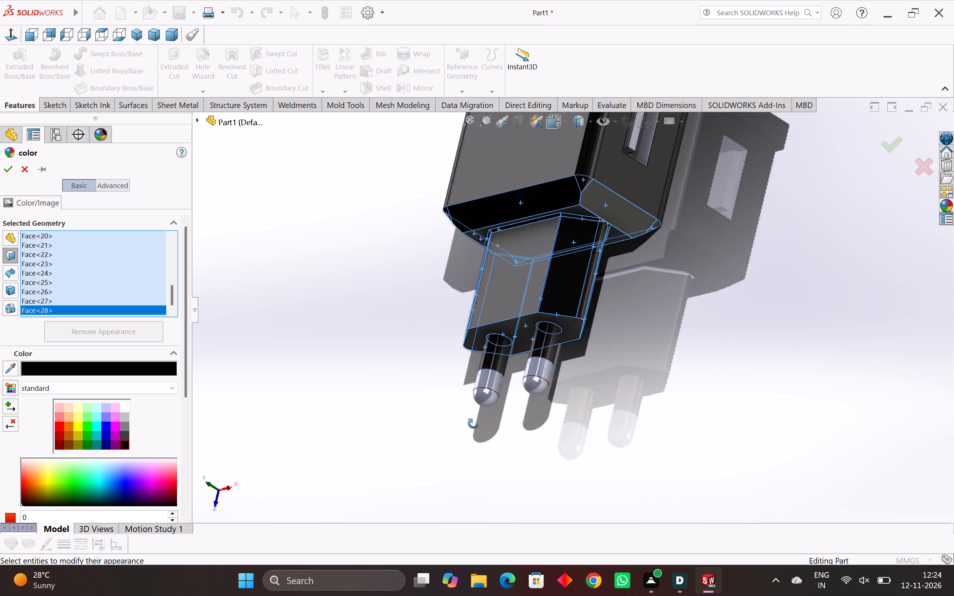
{"action": "middle_click_drag", "start_coordinate": [473, 424], "coordinate": [458, 426]}
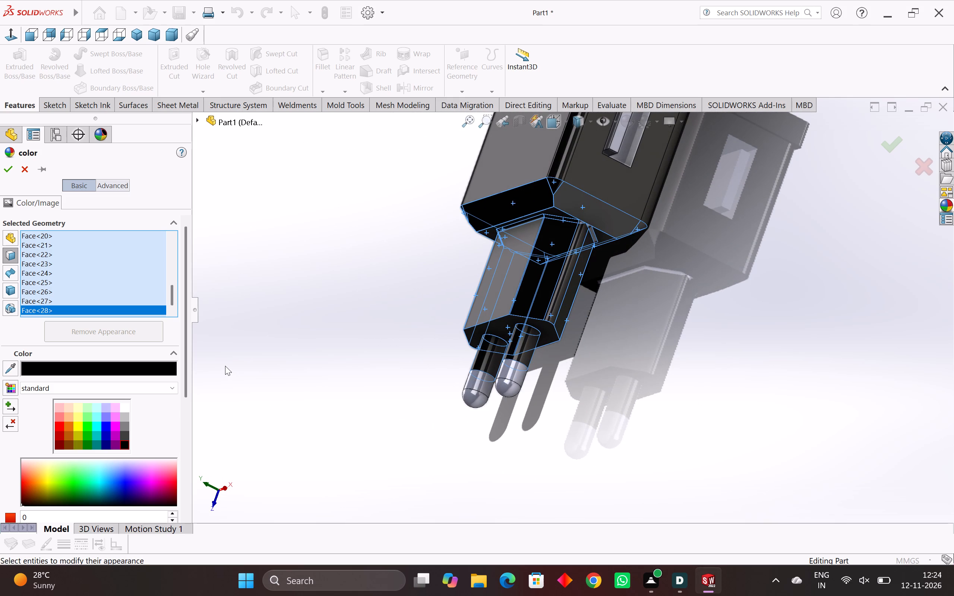
{"action": "left_click", "coordinate": [7, 168]}
Examine the coloured plug from several sides, including the walls and tongue inside the housing's rectangular port opening.
{"action": "middle_click_drag", "start_coordinate": [445, 298], "coordinate": [486, 307]}
{"action": "scroll", "coordinate": [486, 307], "scroll_direction": "down", "scroll_amount": 4}
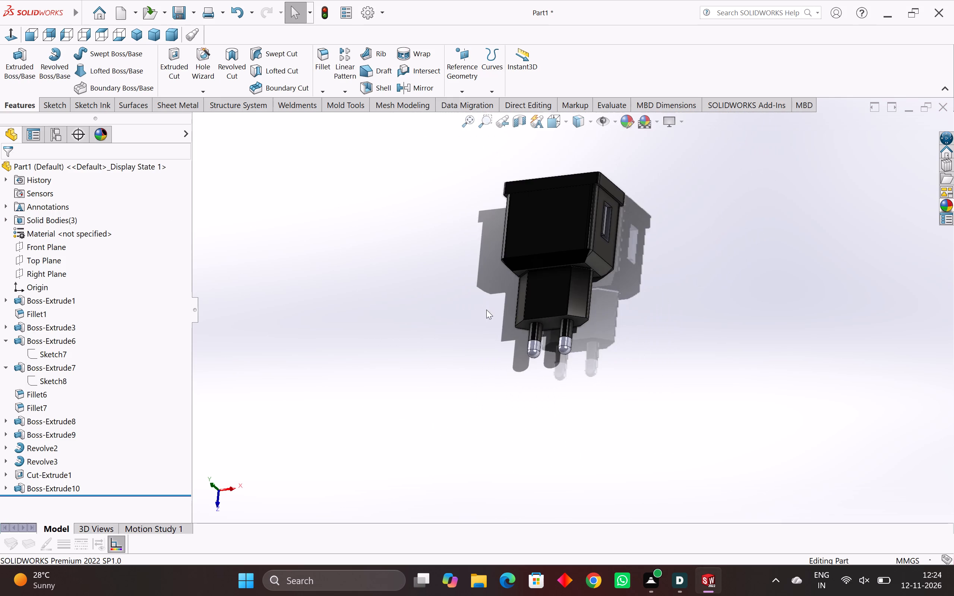
{"action": "middle_click_drag", "start_coordinate": [524, 317], "coordinate": [450, 298]}
{"action": "scroll", "coordinate": [670, 221], "scroll_direction": "up", "scroll_amount": 4}
{"action": "scroll", "coordinate": [524, 212], "scroll_direction": "up", "scroll_amount": 3}
{"action": "middle_click_drag", "start_coordinate": [495, 220], "coordinate": [510, 229]}
{"action": "scroll", "coordinate": [452, 265], "scroll_direction": "up", "scroll_amount": 3}
{"action": "middle_click_drag", "start_coordinate": [441, 273], "coordinate": [453, 294]}
{"action": "scroll", "coordinate": [454, 294], "scroll_direction": "down", "scroll_amount": 4}
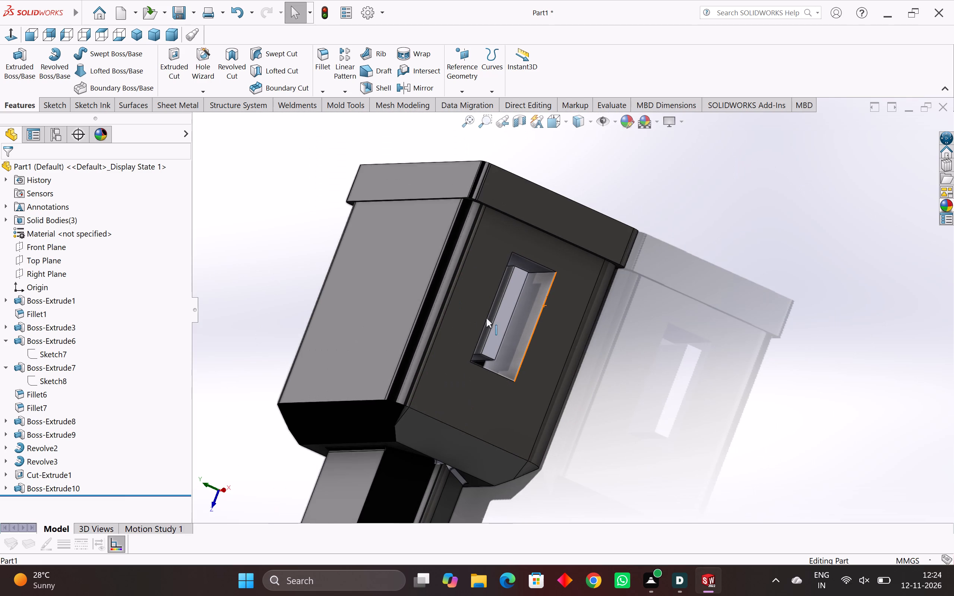
{"action": "scroll", "coordinate": [498, 324], "scroll_direction": "down", "scroll_amount": 2}
{"action": "middle_click_drag", "start_coordinate": [500, 325], "coordinate": [451, 351]}
{"action": "left_click", "coordinate": [447, 263]}
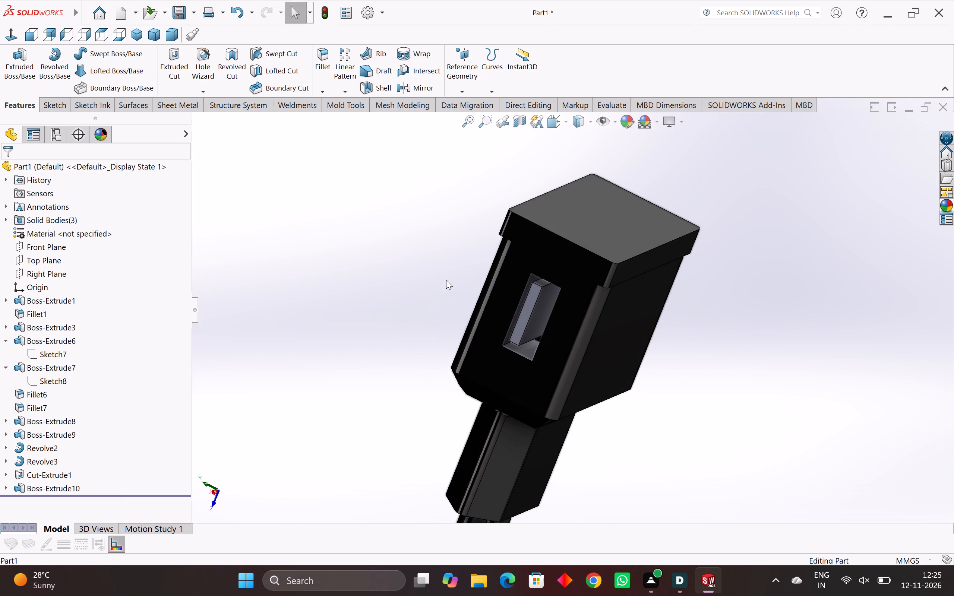
{"action": "middle_click_drag", "start_coordinate": [446, 280], "coordinate": [503, 321]}
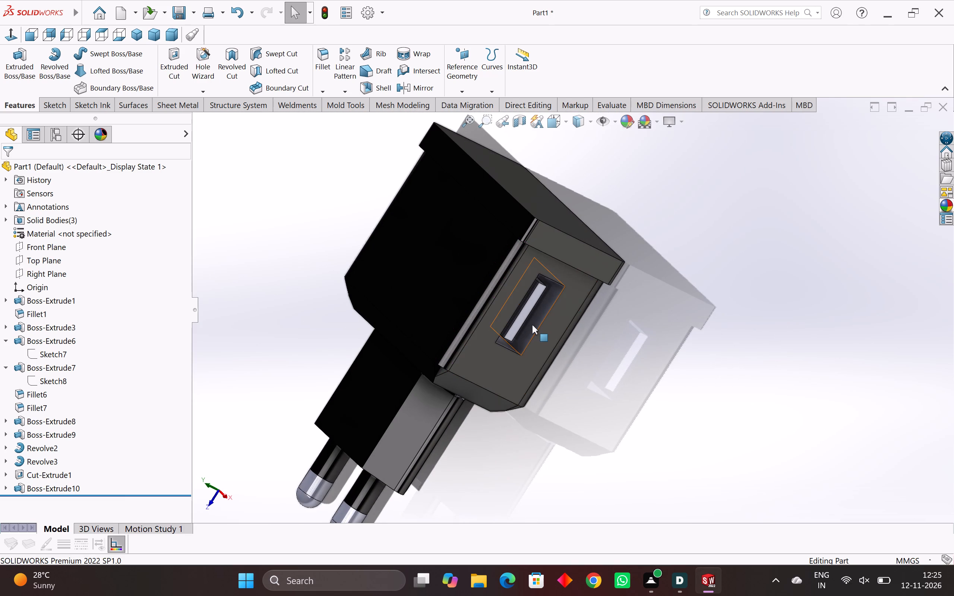
{"action": "scroll", "coordinate": [532, 325], "scroll_direction": "up", "scroll_amount": 8}
{"action": "middle_click_drag", "start_coordinate": [532, 322], "coordinate": [542, 327]}
{"action": "scroll", "coordinate": [548, 328], "scroll_direction": "down", "scroll_amount": 4}
{"action": "middle_click_drag", "start_coordinate": [508, 321], "coordinate": [465, 319]}
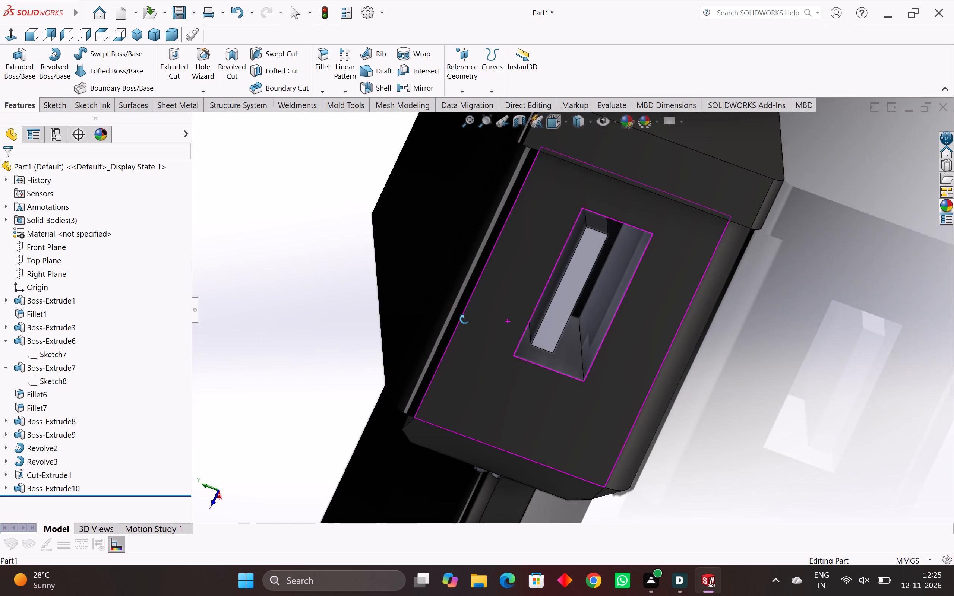
{"action": "middle_click_drag", "start_coordinate": [465, 319], "coordinate": [464, 319]}
{"action": "scroll", "coordinate": [464, 319], "scroll_direction": "up", "scroll_amount": 2}
{"action": "middle_click_drag", "start_coordinate": [466, 319], "coordinate": [482, 324]}
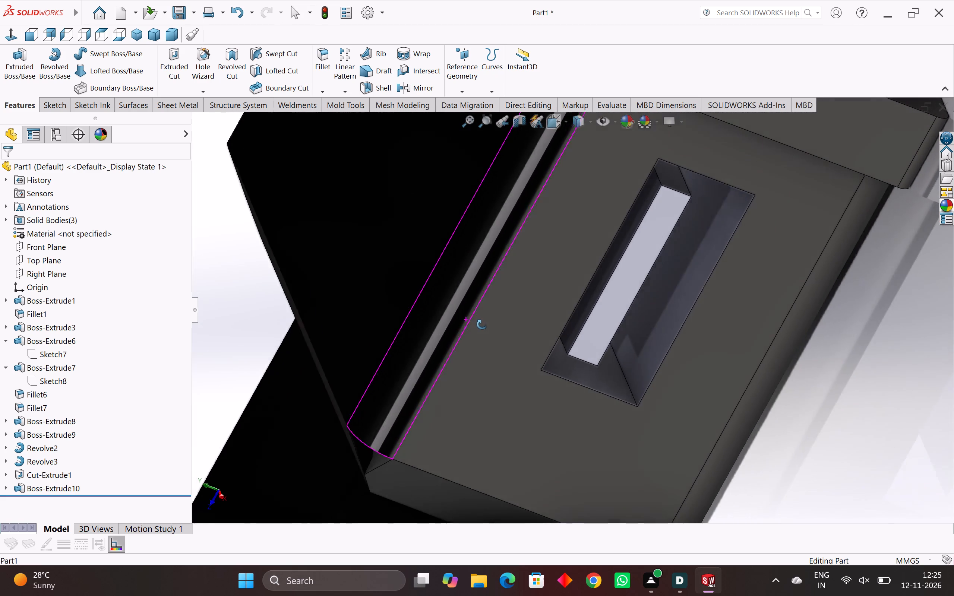
{"action": "middle_click_drag", "start_coordinate": [482, 324], "coordinate": [448, 323]}
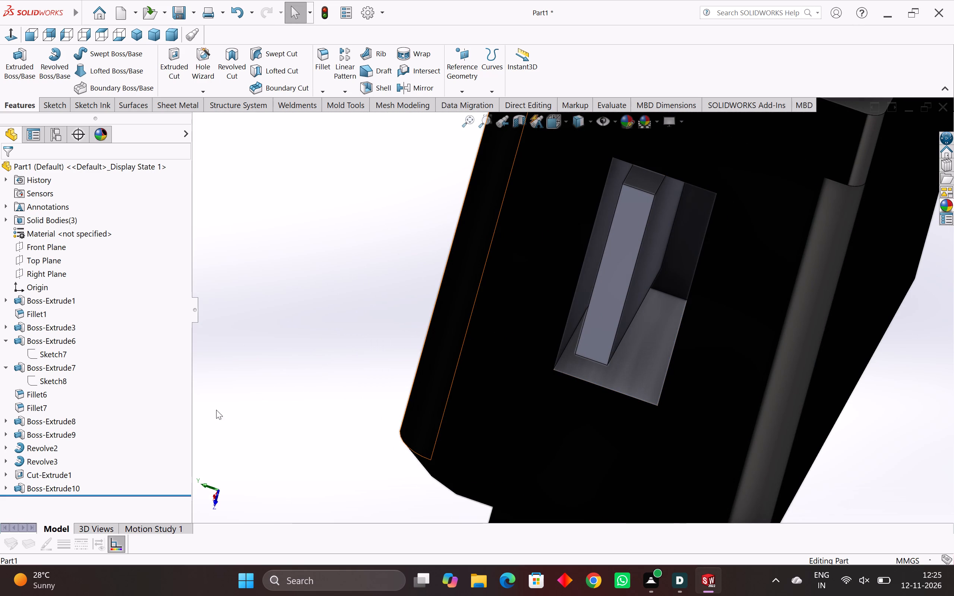
Colour the rectangular tongue feature inside the housing's port opening white, using the standard colour swatches.
{"action": "right_click", "coordinate": [66, 492]}
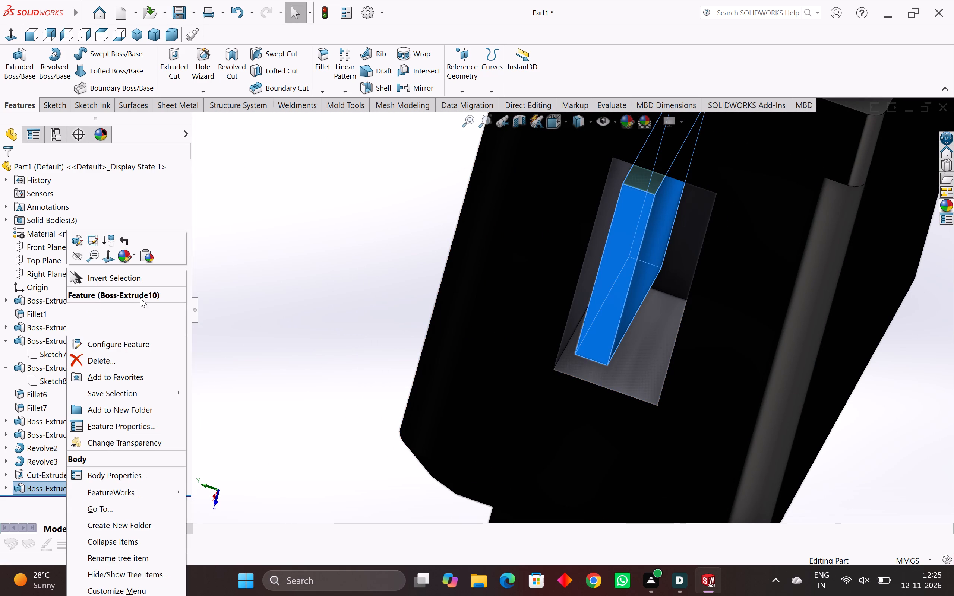
{"action": "left_click", "coordinate": [133, 256]}
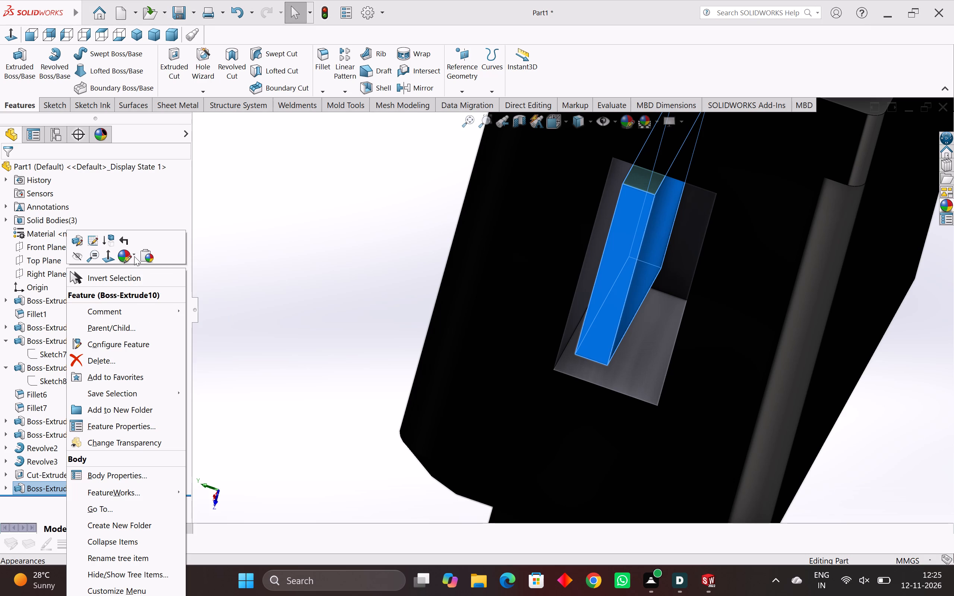
{"action": "left_click", "coordinate": [133, 256]}
{"action": "left_click", "coordinate": [143, 285]}
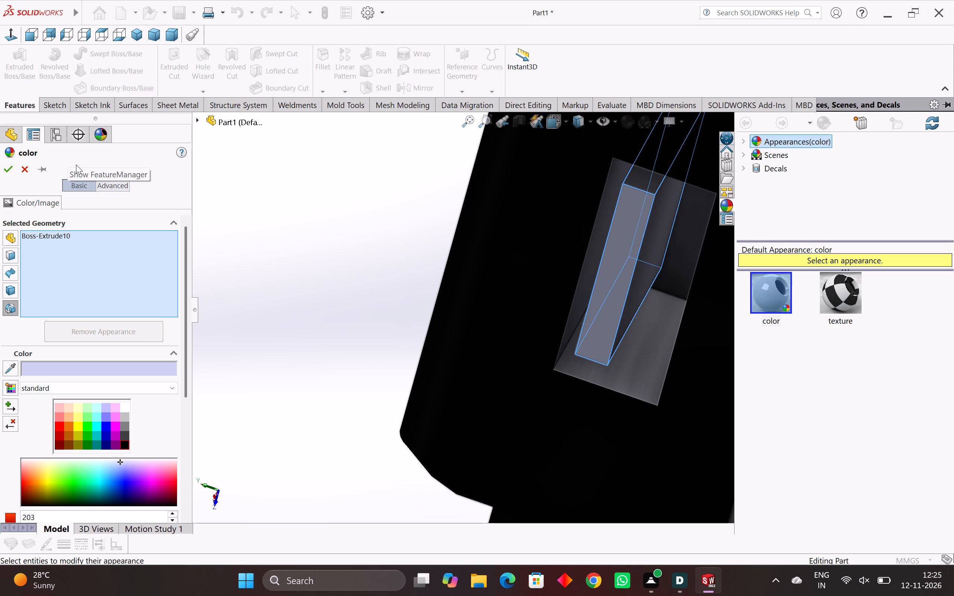
{"action": "middle_click_drag", "start_coordinate": [191, 190], "coordinate": [222, 198]}
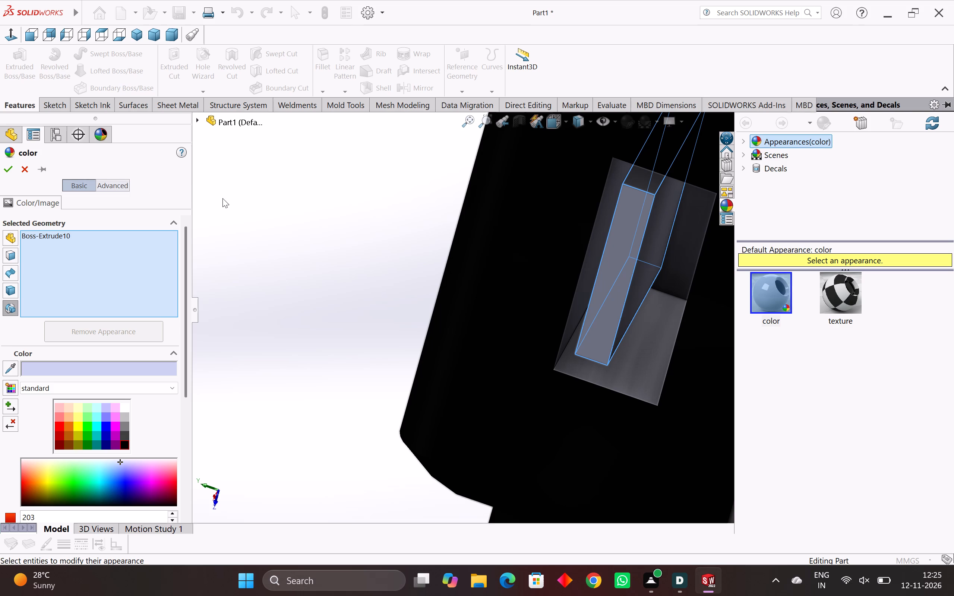
{"action": "middle_click_drag", "start_coordinate": [222, 198], "coordinate": [233, 202]}
{"action": "middle_click_drag", "start_coordinate": [286, 248], "coordinate": [366, 302]}
{"action": "middle_click_drag", "start_coordinate": [517, 296], "coordinate": [502, 289]}
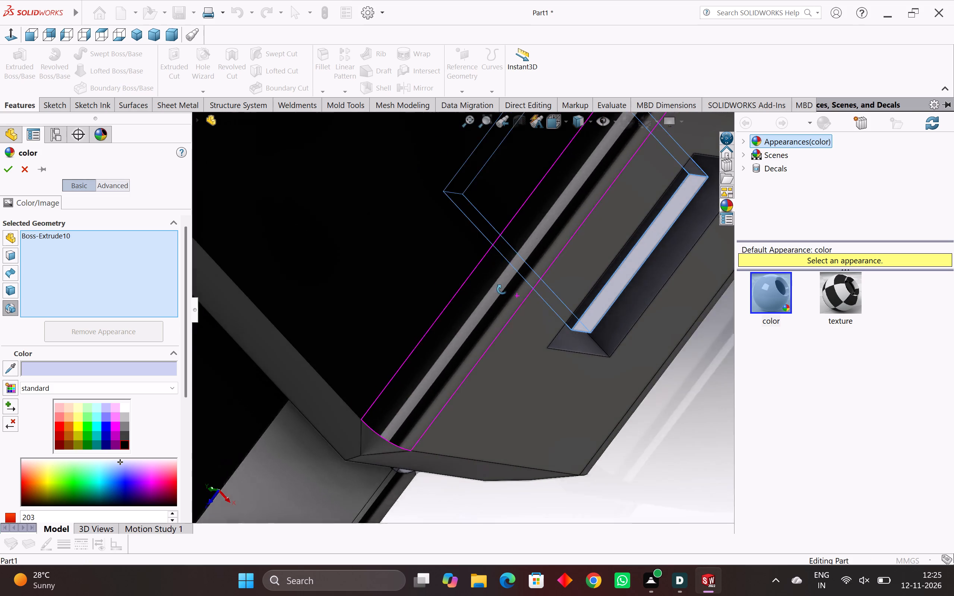
{"action": "middle_click_drag", "start_coordinate": [502, 289], "coordinate": [475, 276]}
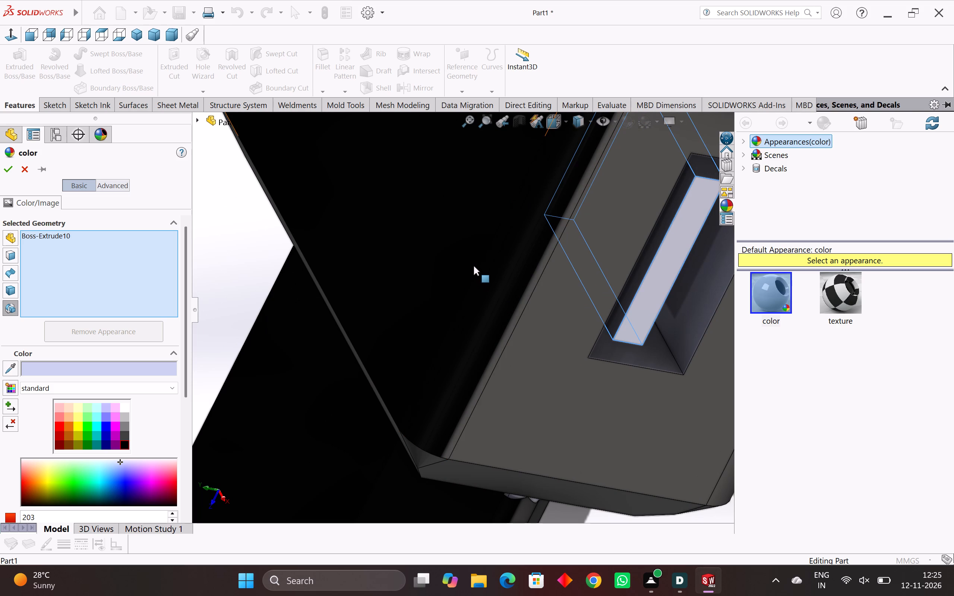
{"action": "scroll", "coordinate": [526, 272], "scroll_direction": "down", "scroll_amount": 1}
{"action": "middle_click_drag", "start_coordinate": [655, 276], "coordinate": [644, 271]}
{"action": "scroll", "coordinate": [644, 271], "scroll_direction": "up", "scroll_amount": 4}
{"action": "middle_click_drag", "start_coordinate": [645, 271], "coordinate": [661, 279]}
{"action": "scroll", "coordinate": [661, 279], "scroll_direction": "down", "scroll_amount": 1}
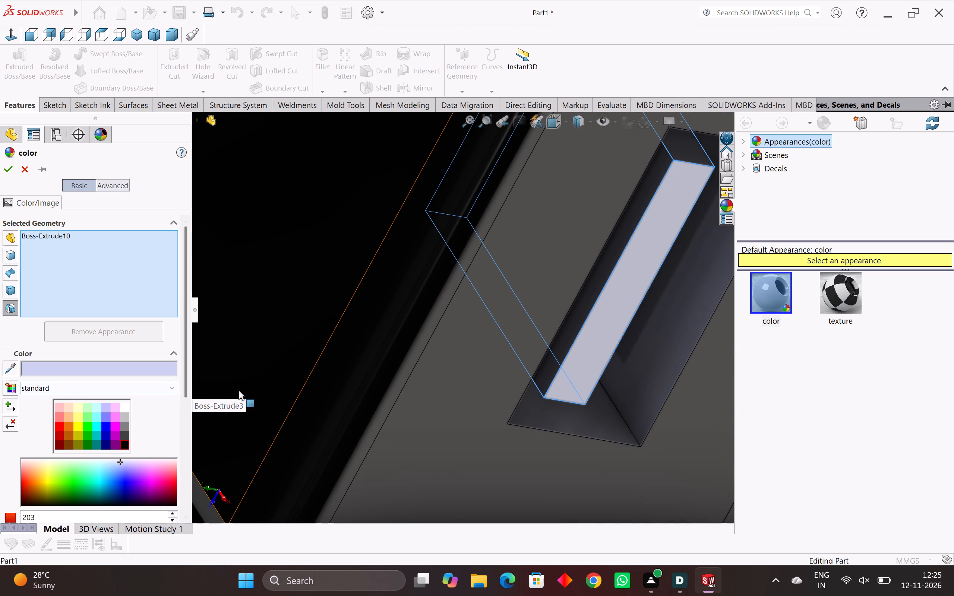
{"action": "scroll", "coordinate": [137, 411], "scroll_direction": "up", "scroll_amount": 3}
{"action": "double_click", "coordinate": [124, 404]}
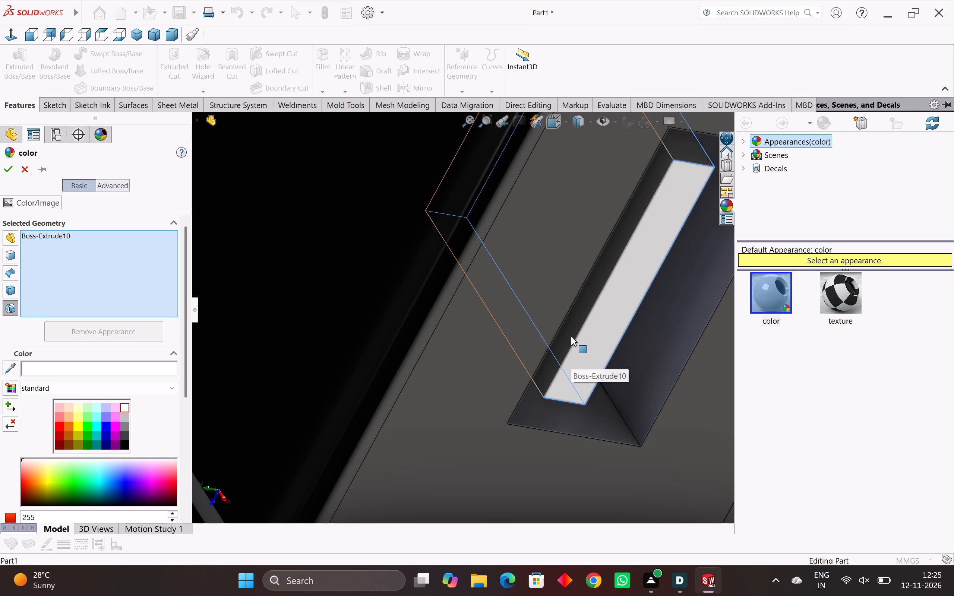
{"action": "middle_click_drag", "start_coordinate": [662, 354], "coordinate": [607, 303]}
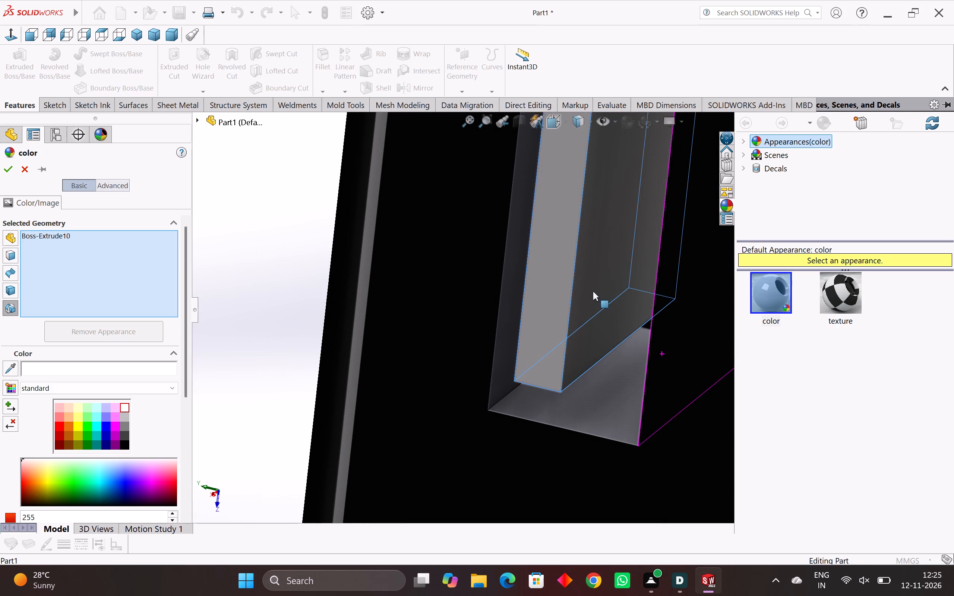
{"action": "double_click", "coordinate": [126, 406]}
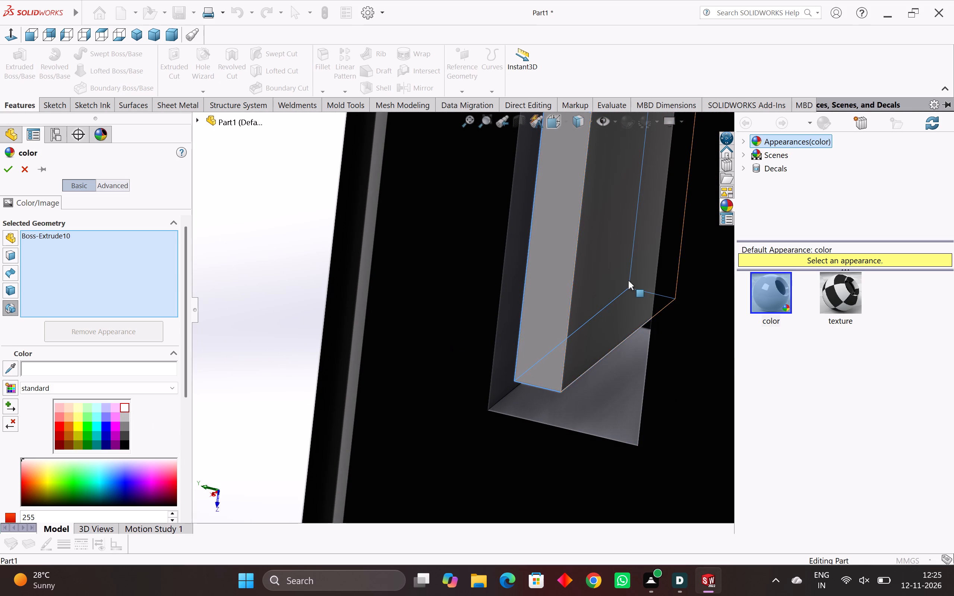
{"action": "left_click", "coordinate": [627, 279]}
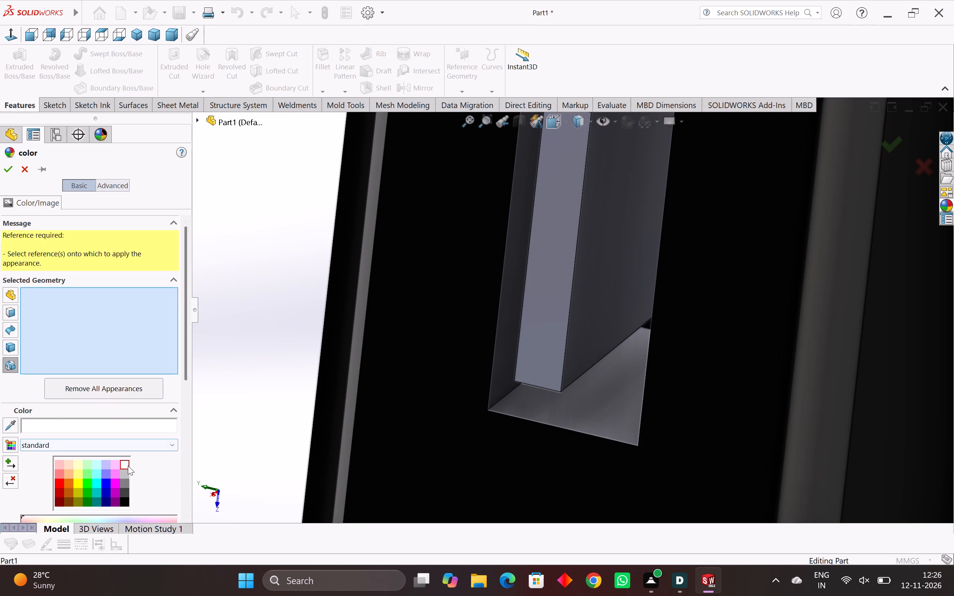
{"action": "left_click", "coordinate": [121, 463]}
{"action": "left_click", "coordinate": [598, 275]}
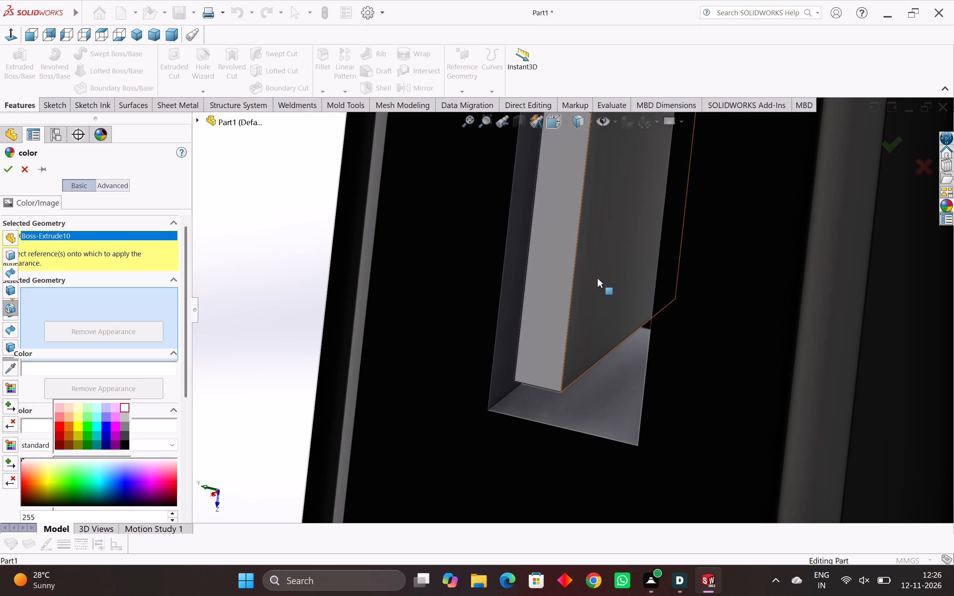
{"action": "middle_click_drag", "start_coordinate": [597, 278], "coordinate": [680, 301]}
{"action": "scroll", "coordinate": [680, 301], "scroll_direction": "down", "scroll_amount": 1}
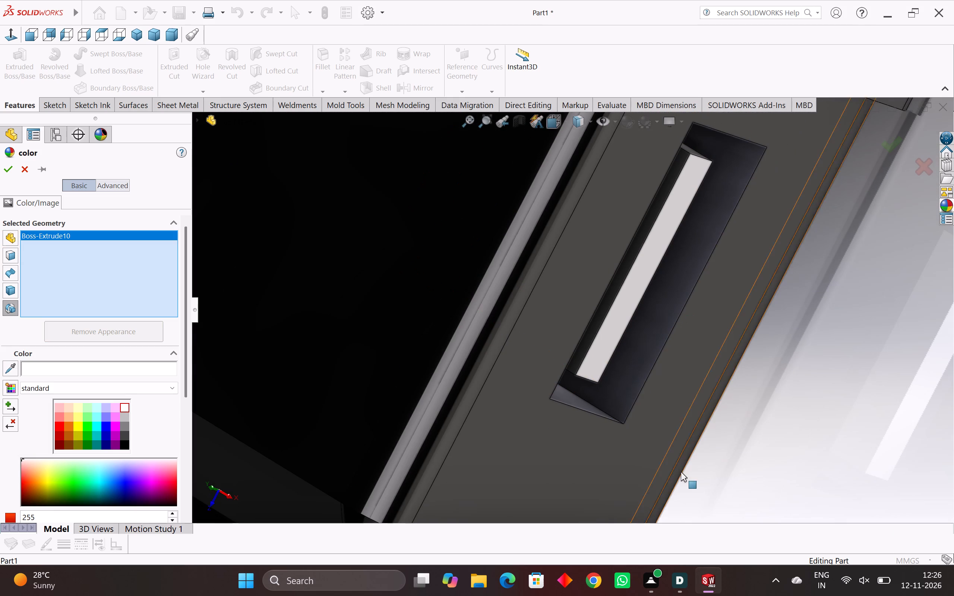